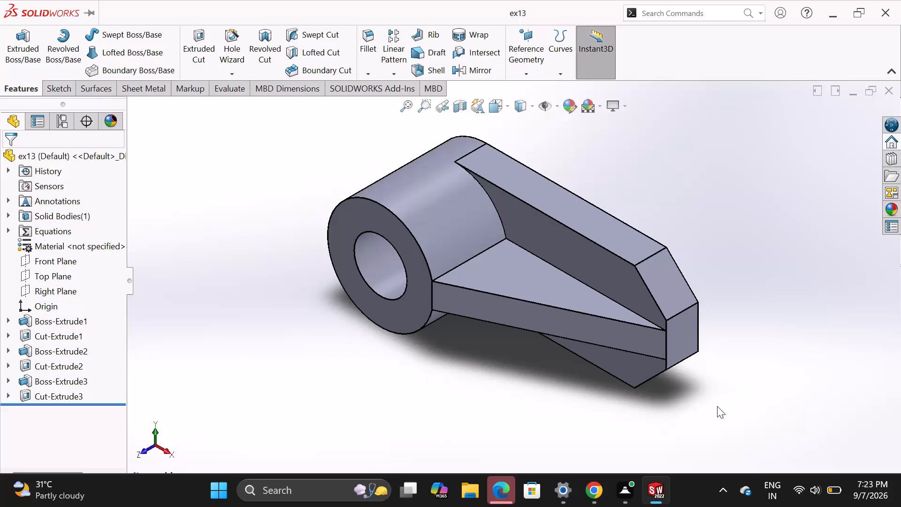
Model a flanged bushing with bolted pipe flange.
Close the open ex13 part document.
left_click(886, 89)
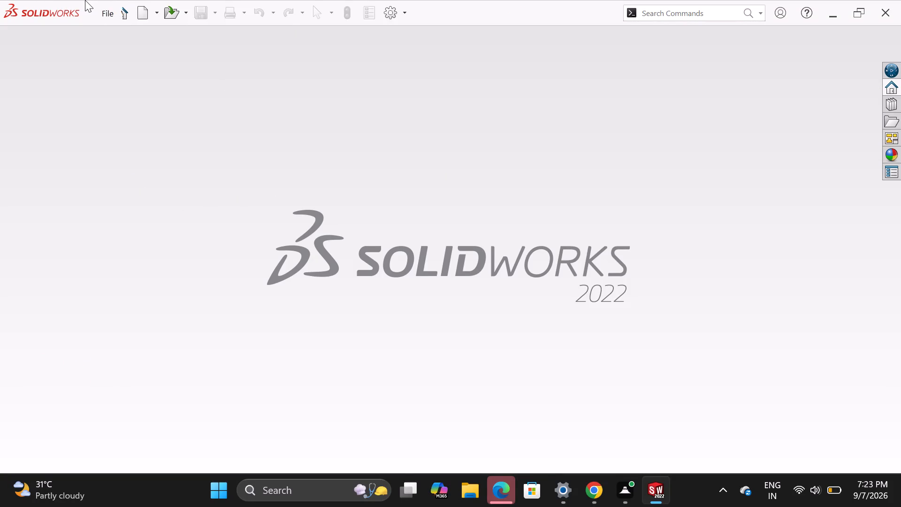
Create a new part document.
left_click(114, 34)
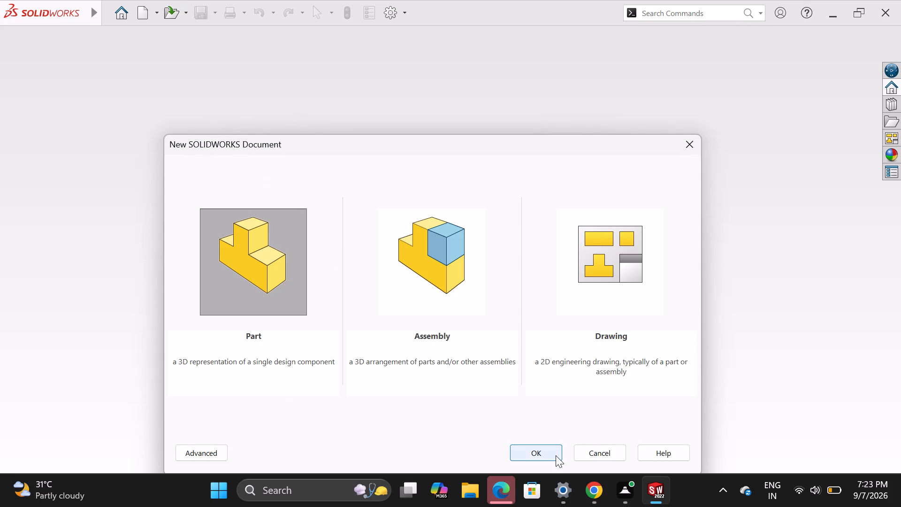
left_click(555, 455)
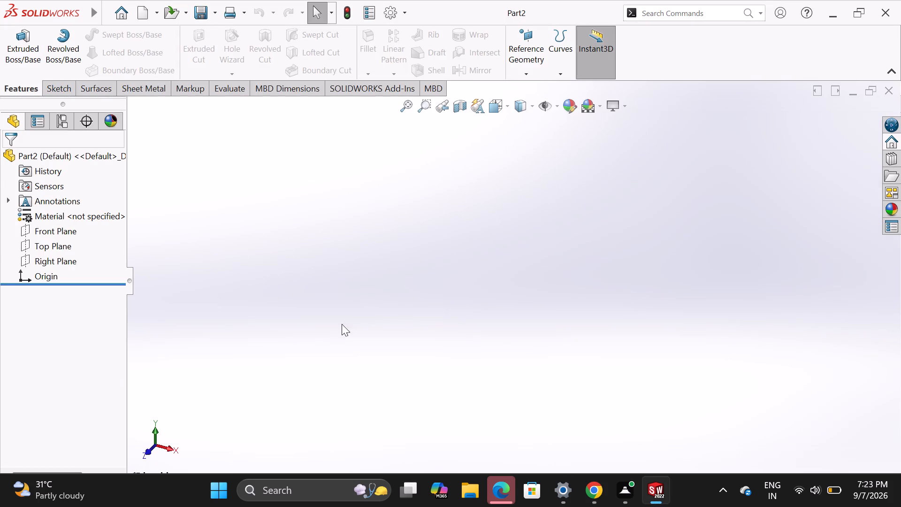
Open a new sketch on the Front Plane.
left_click(30, 232)
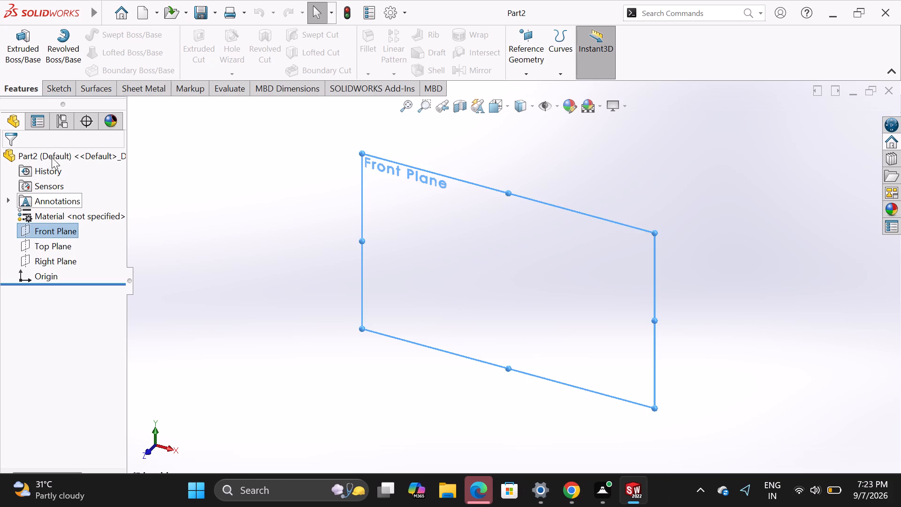
left_click(63, 85)
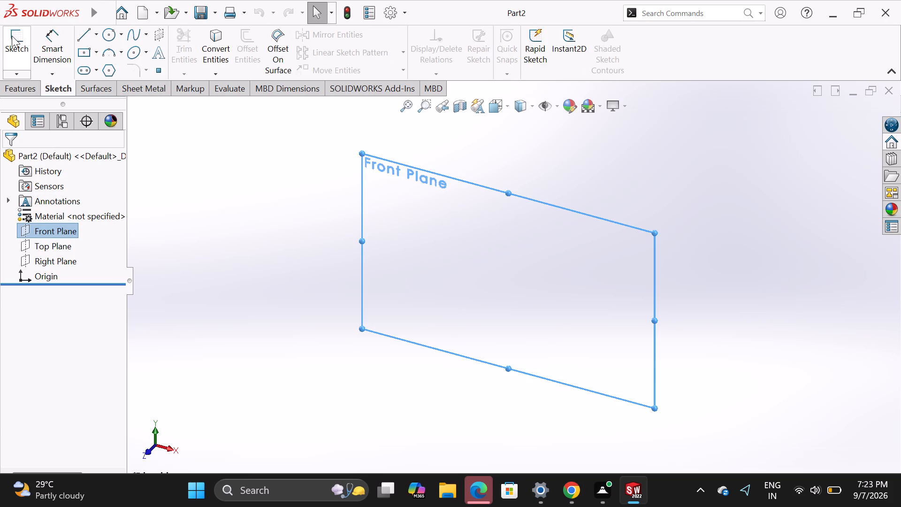
left_click(12, 36)
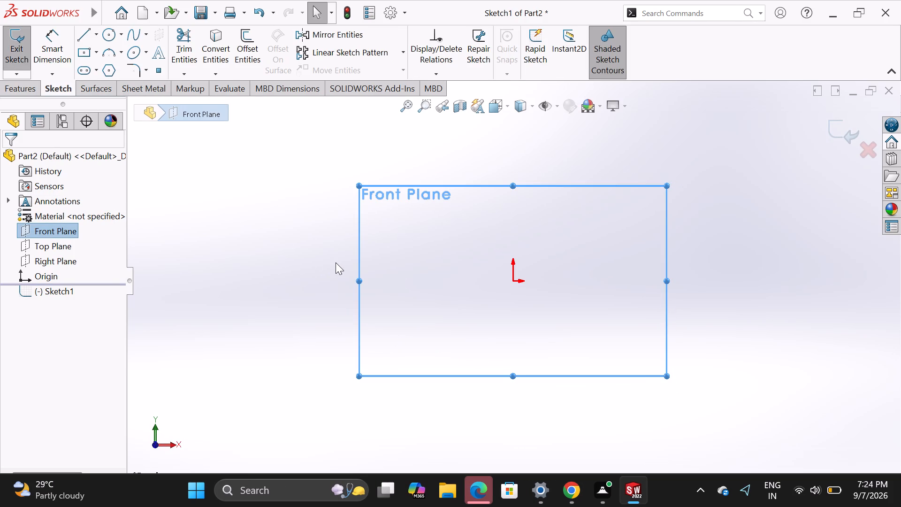
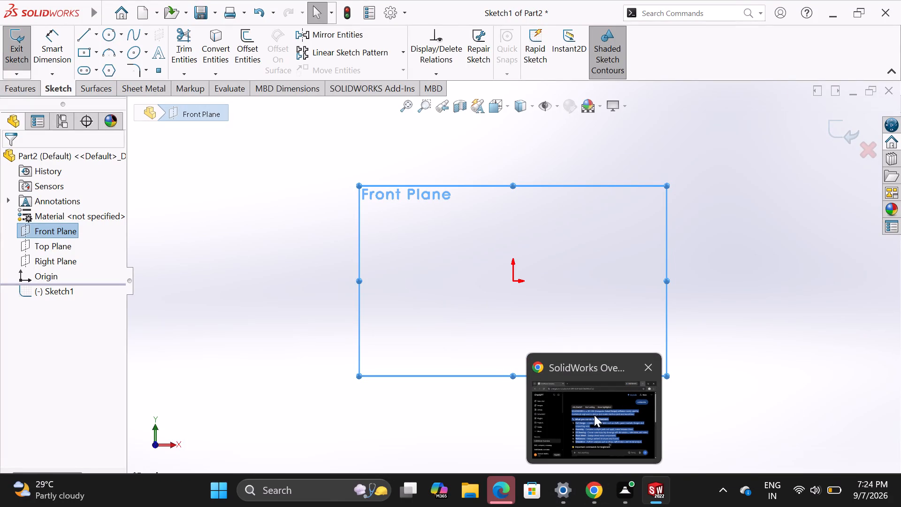
Switch to the Chrome window with the SolidWorks Overview chat in ChatGPT.
left_click(594, 415)
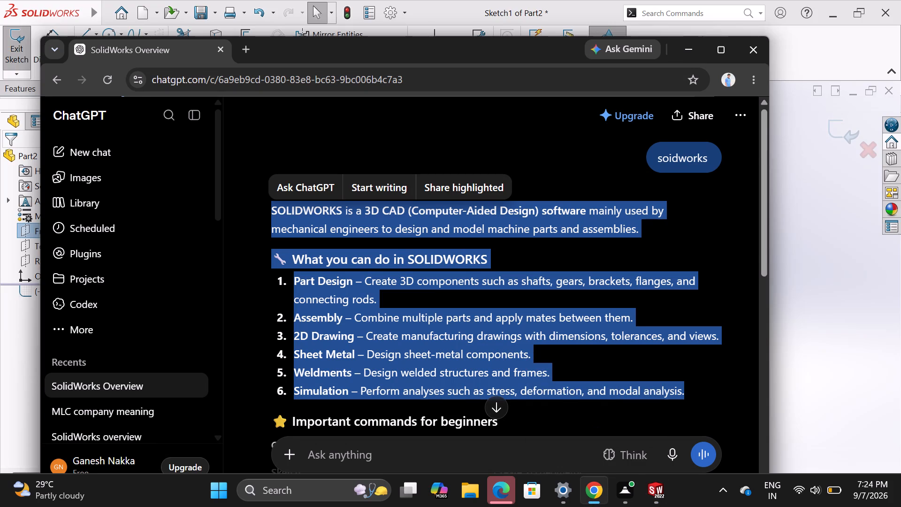
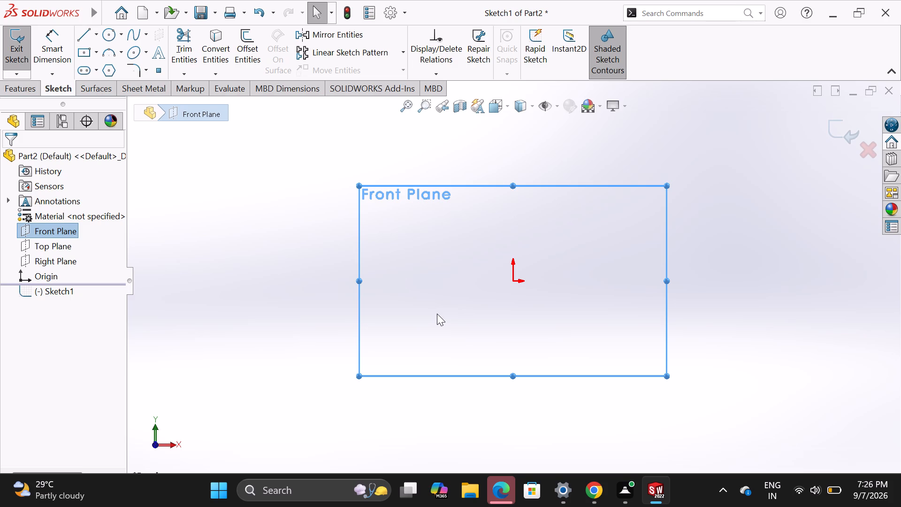
Sketch a circle of about 42 mm radius centred on the origin of the Front Plane sketch.
left_click(113, 35)
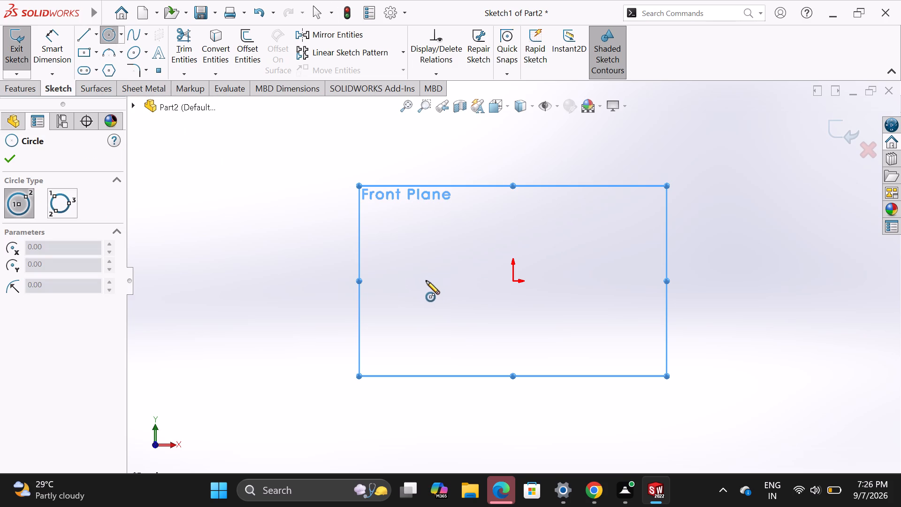
left_click(514, 280)
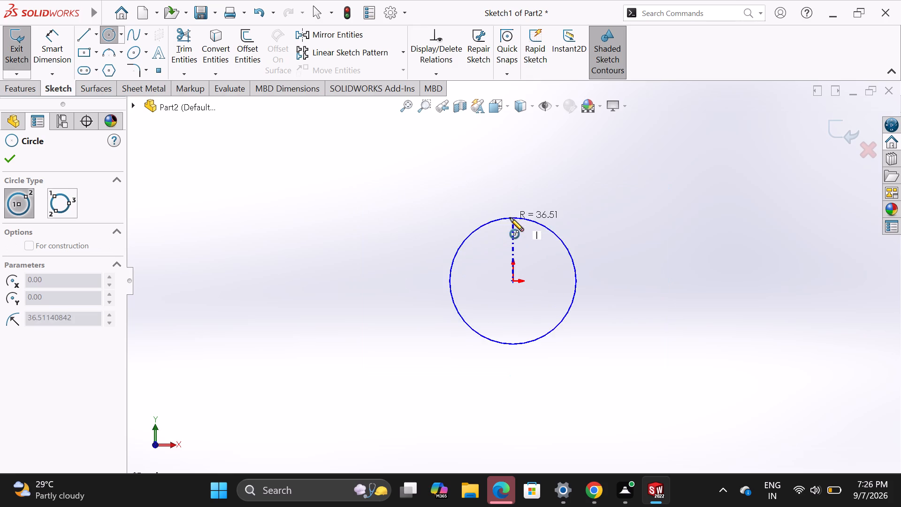
left_click(512, 208)
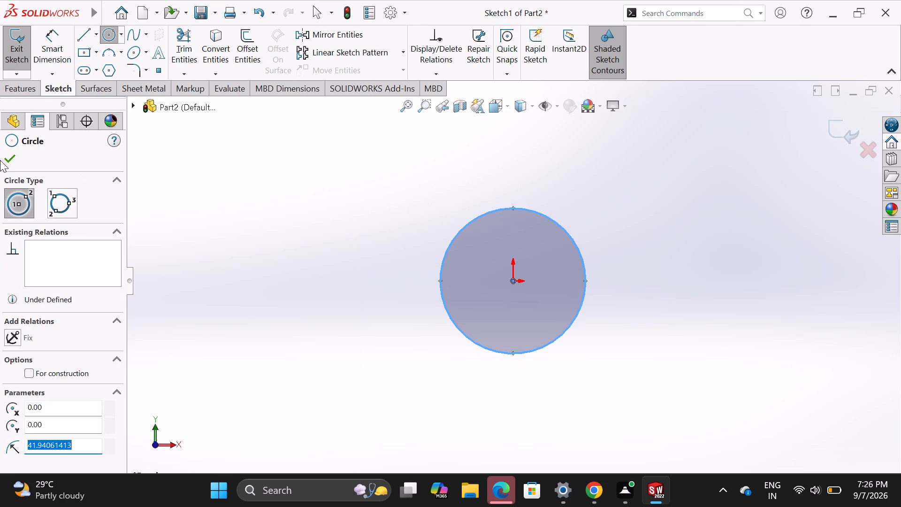
left_click(8, 155)
Dimension the circle's diameter to 90 mm.
left_click(45, 39)
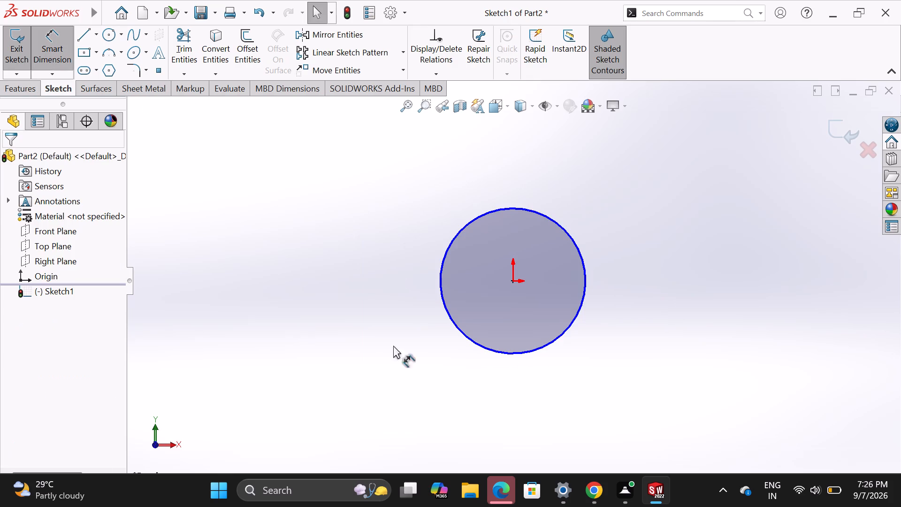
left_click(494, 210)
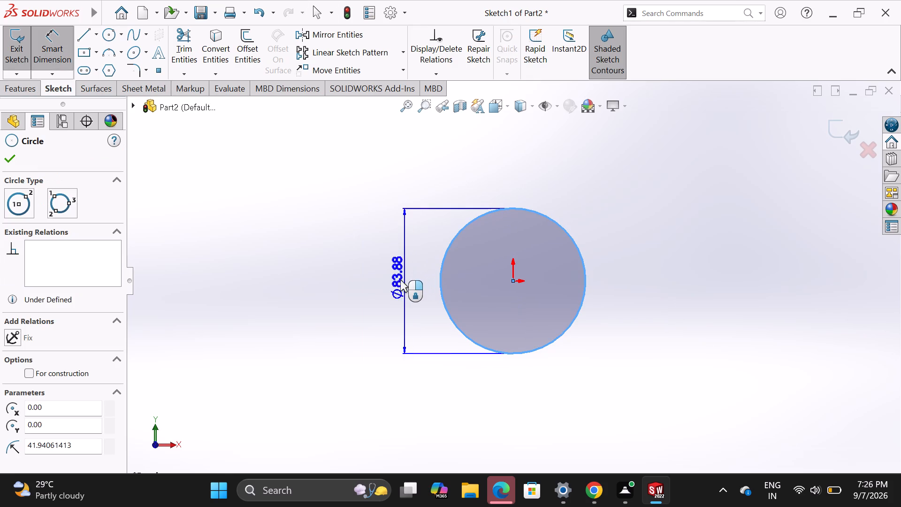
left_click(372, 279)
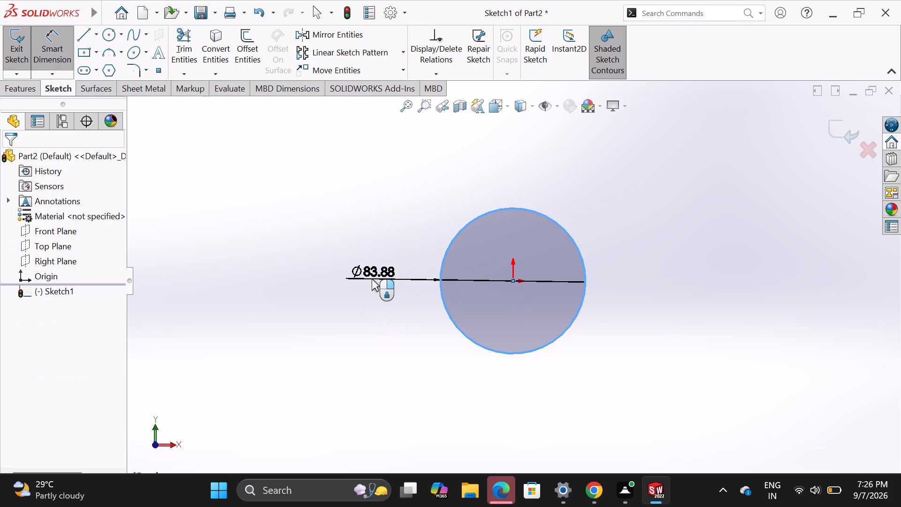
type("90")
key("Return")
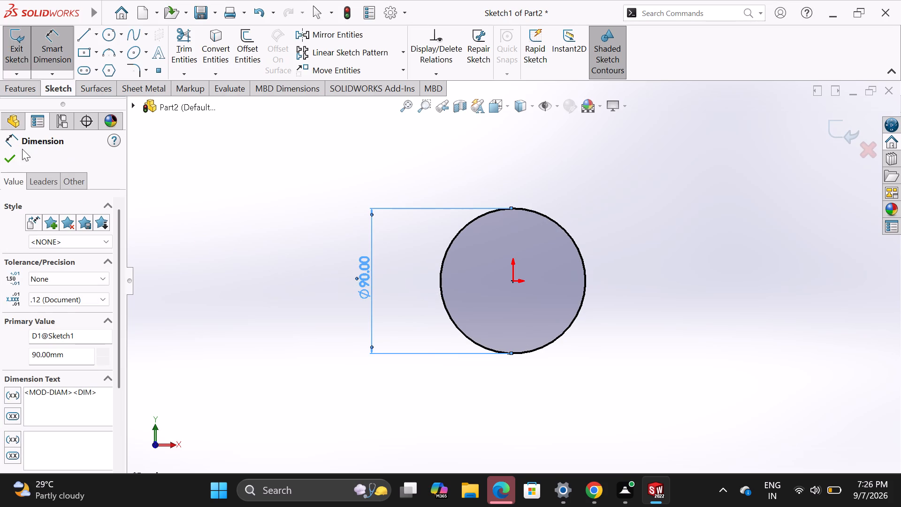
left_click(8, 155)
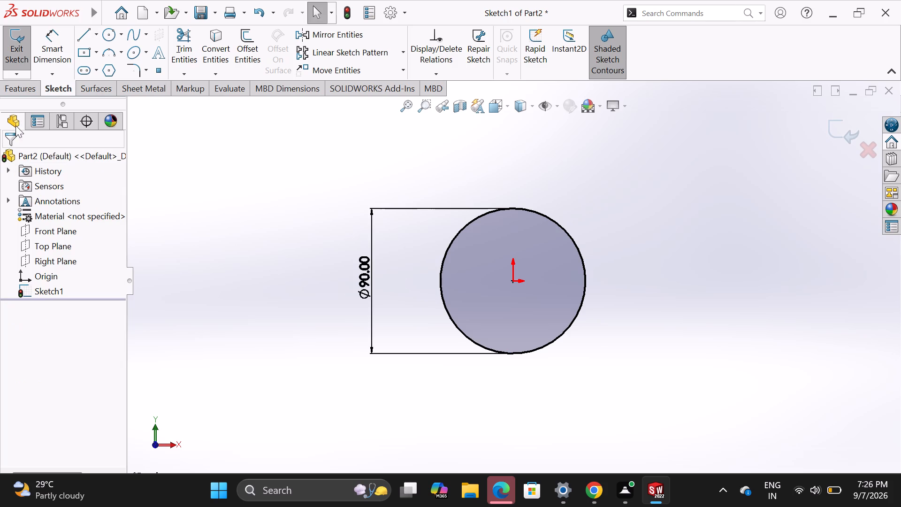
Exit the sketch and extrude the circle as a Blind boss 14.2 mm deep.
left_click(15, 59)
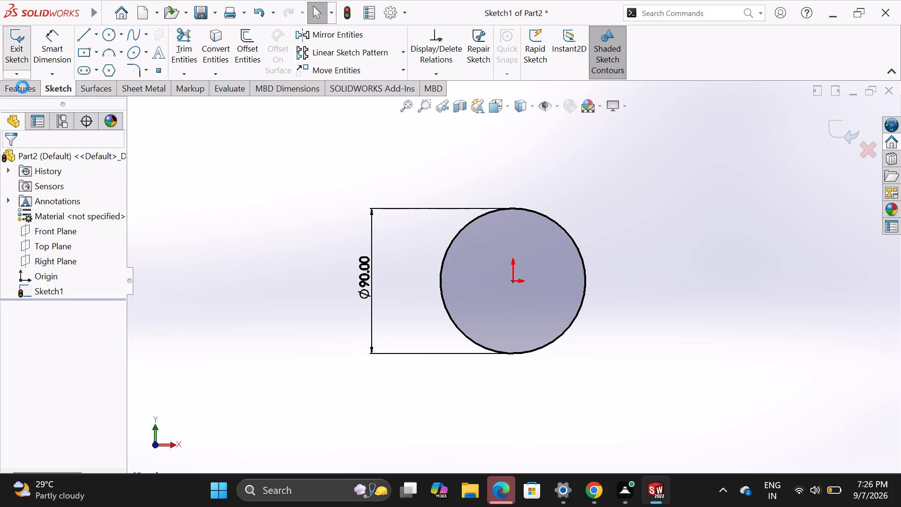
left_click(23, 87)
left_click(26, 54)
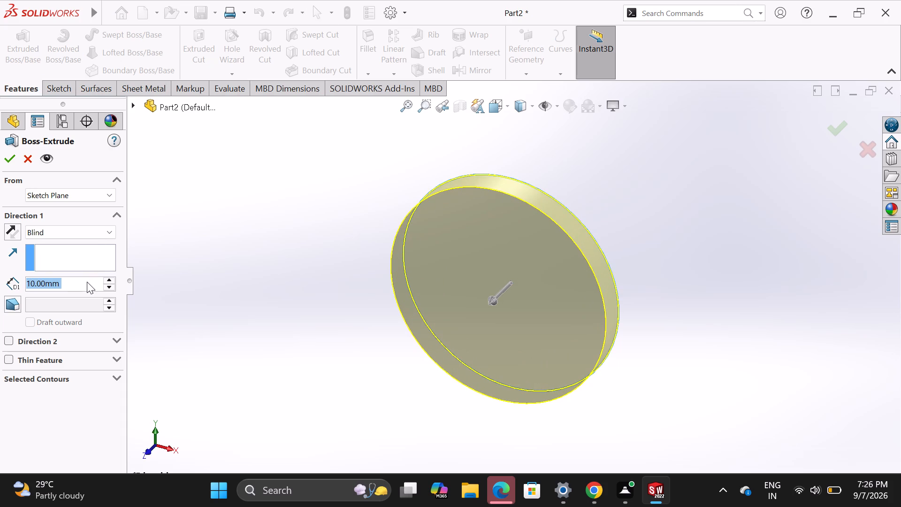
type("14.")
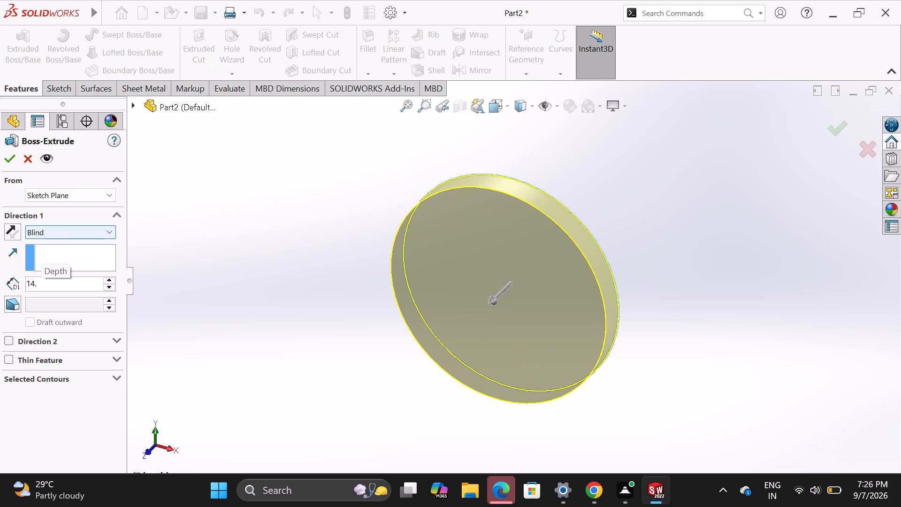
key("2")
key("Return")
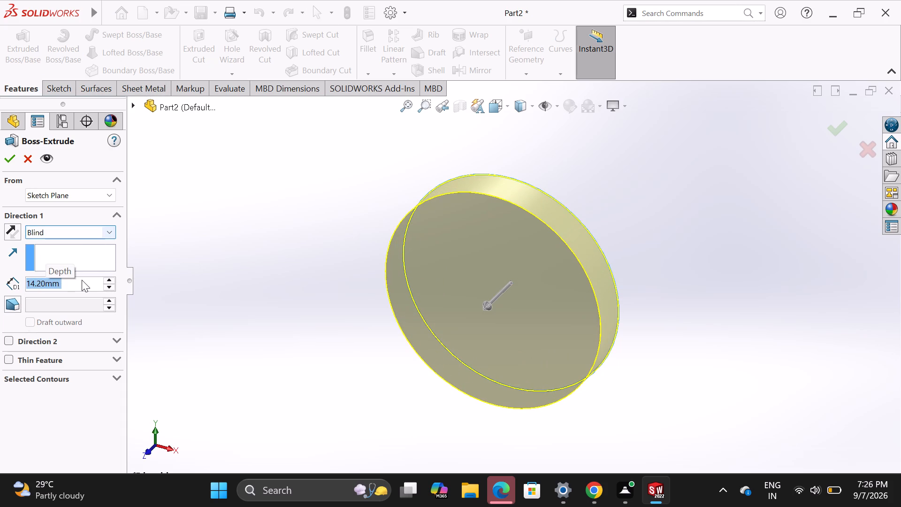
key("Return")
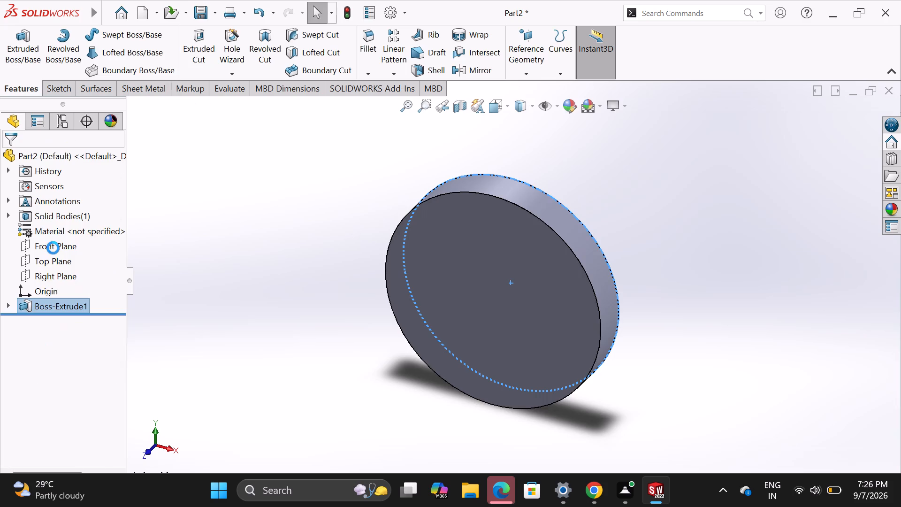
key("Escape")
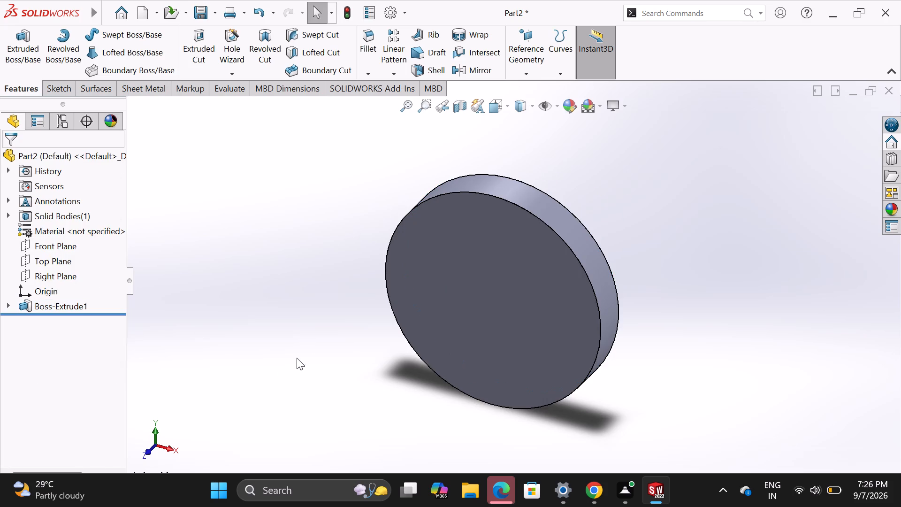
On a new sketch on the disc's front face, draw a circle of about 3 mm radius, about 34 mm directly above the origin.
scroll(320, 315, "up", 2)
middle_click_drag(351, 281, 370, 176)
scroll(370, 176, "up", 1)
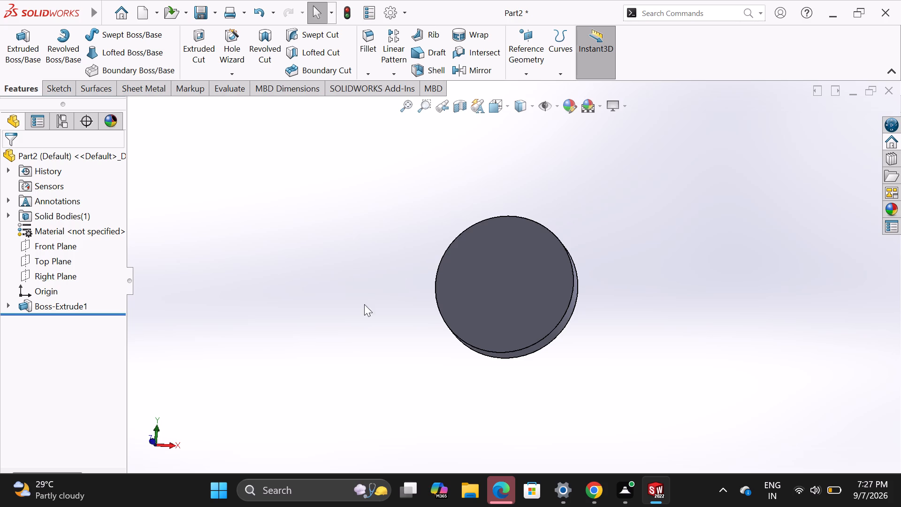
left_click(496, 269)
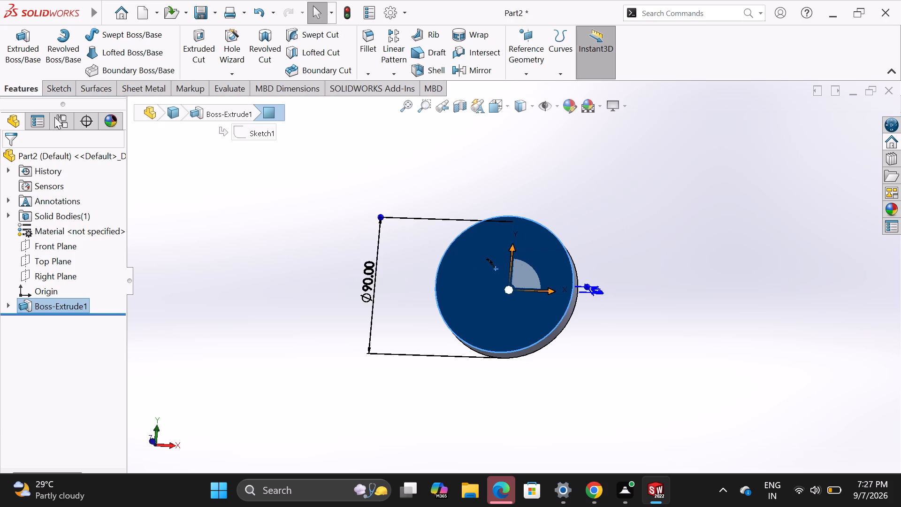
left_click(56, 87)
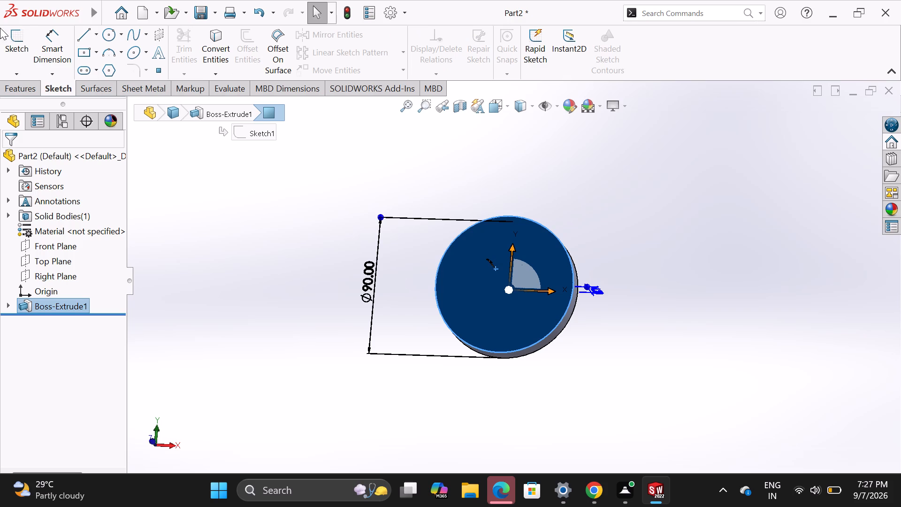
left_click(13, 41)
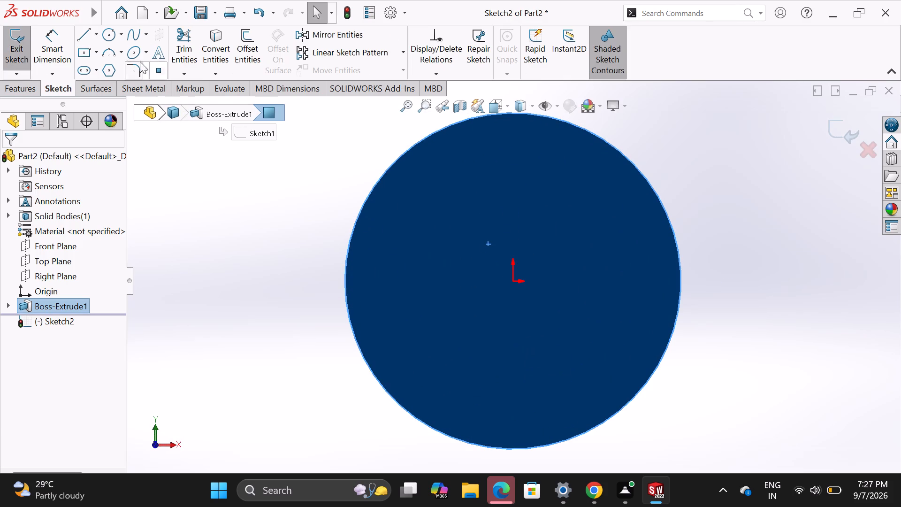
left_click(112, 40)
left_click(514, 154)
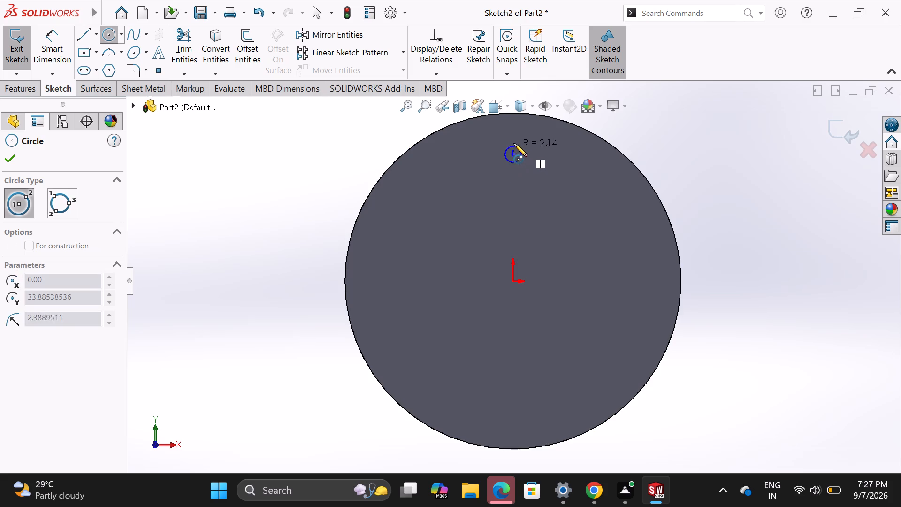
left_click(514, 143)
right_click(420, 157)
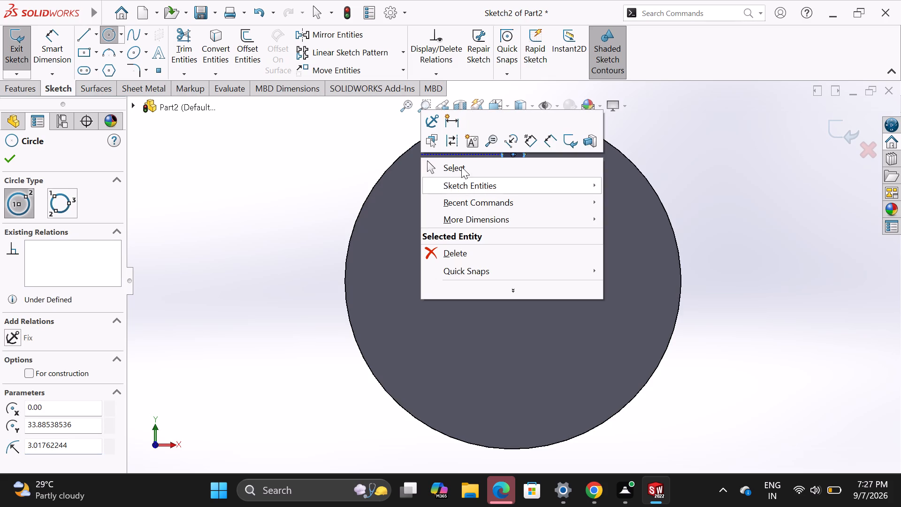
left_click(462, 166)
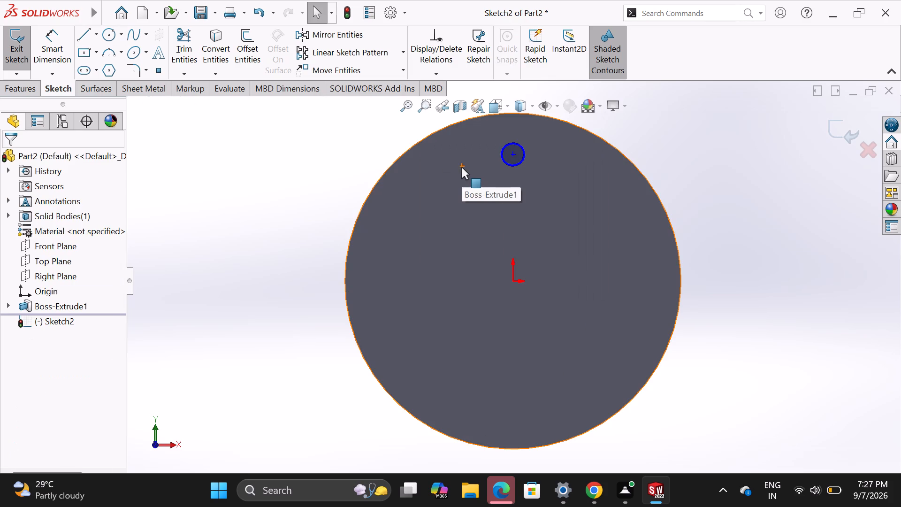
Dimension the small circle's diameter to 12.5 mm.
left_click(47, 47)
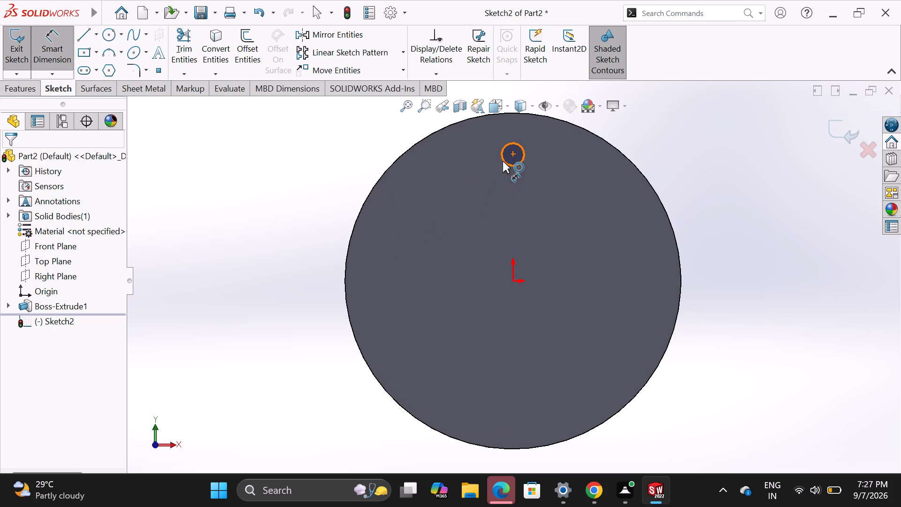
left_click(503, 161)
left_click(474, 168)
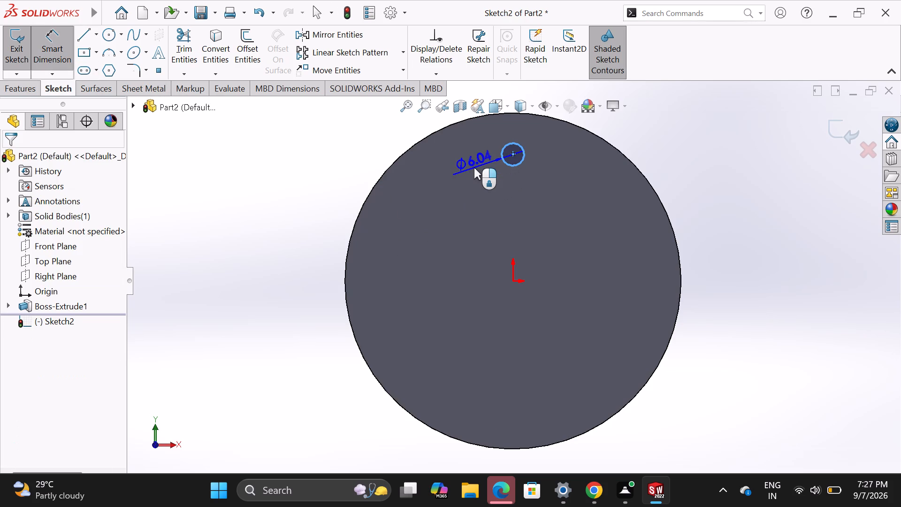
key("1")
key("2")
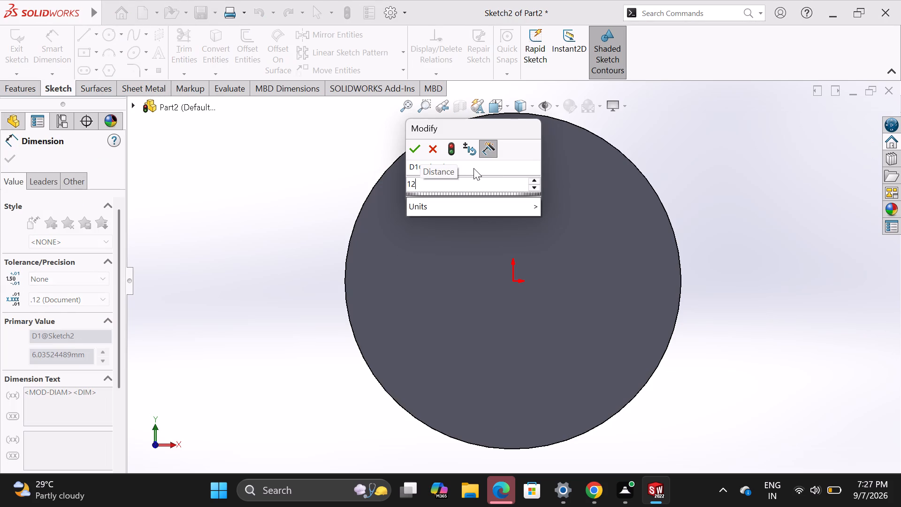
key("period")
key("5")
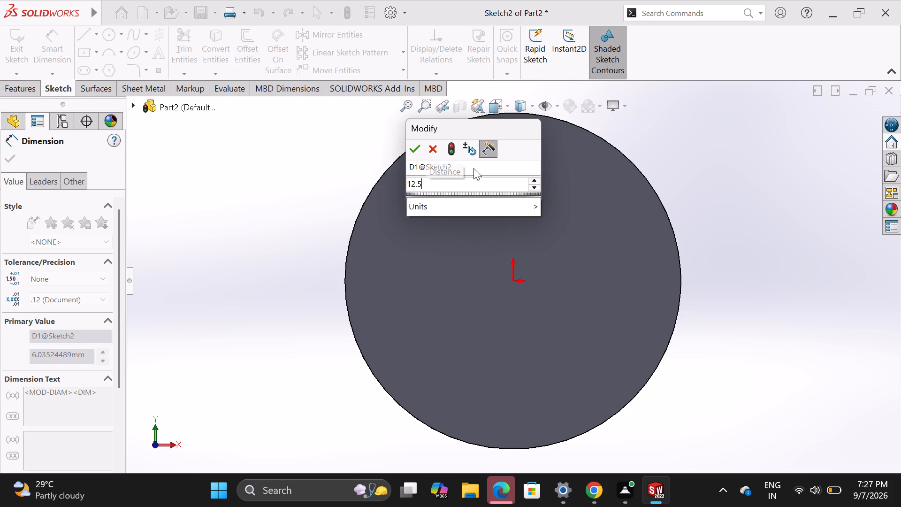
key("Return")
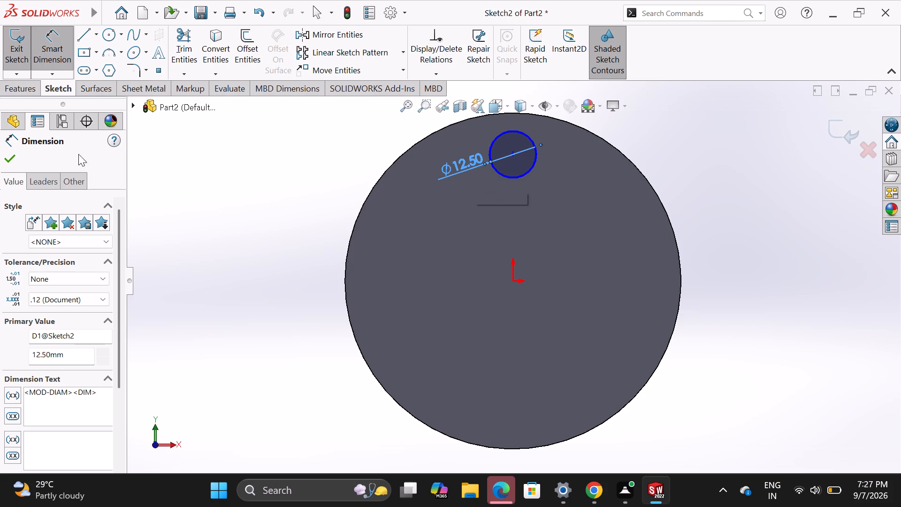
left_click(8, 156)
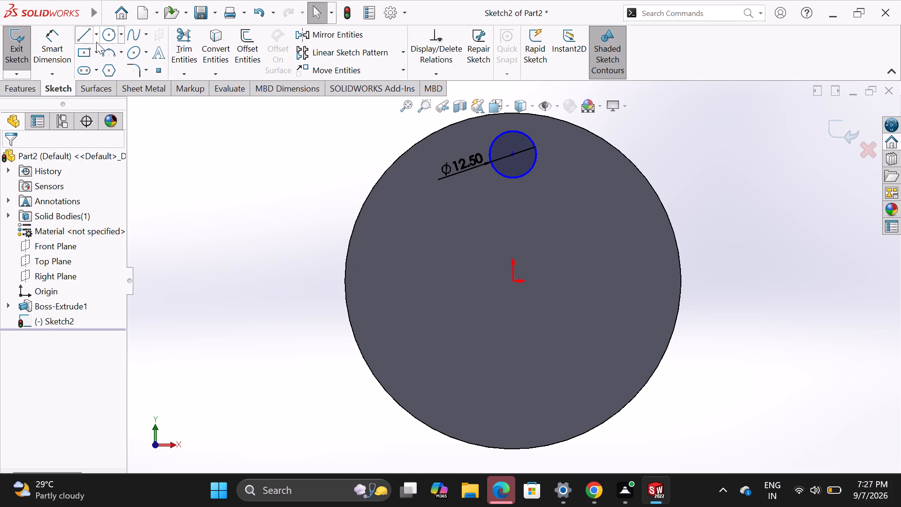
Draw a horizontal centerline about 135 mm long through the origin, extending past both sides of the disc.
left_click(96, 42)
left_click(87, 72)
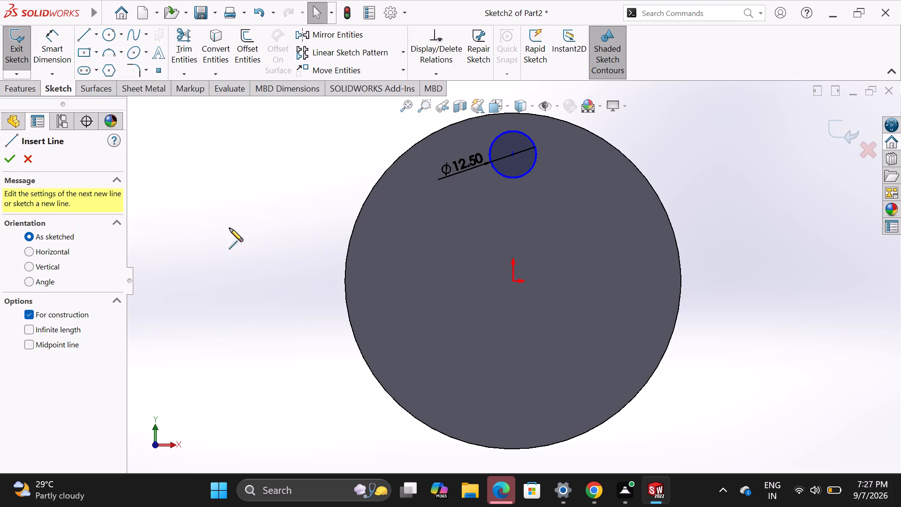
left_click(270, 283)
left_click(772, 279)
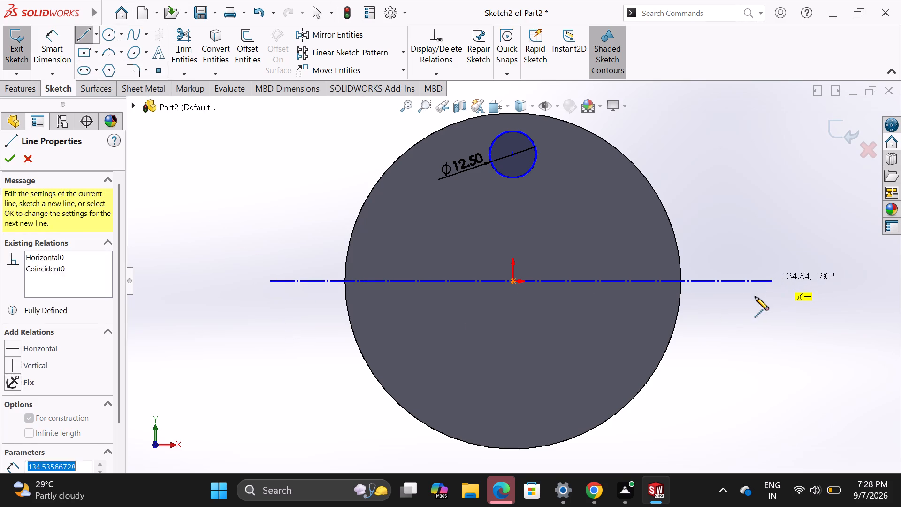
right_click(754, 299)
left_click(763, 309)
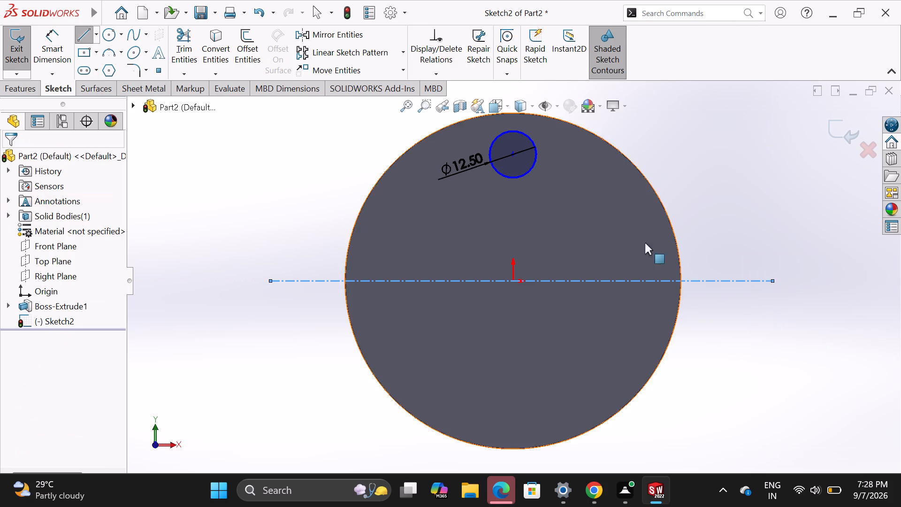
Sketch a second circle of about 6.5 mm radius, about 31 mm directly below the origin.
left_click(109, 39)
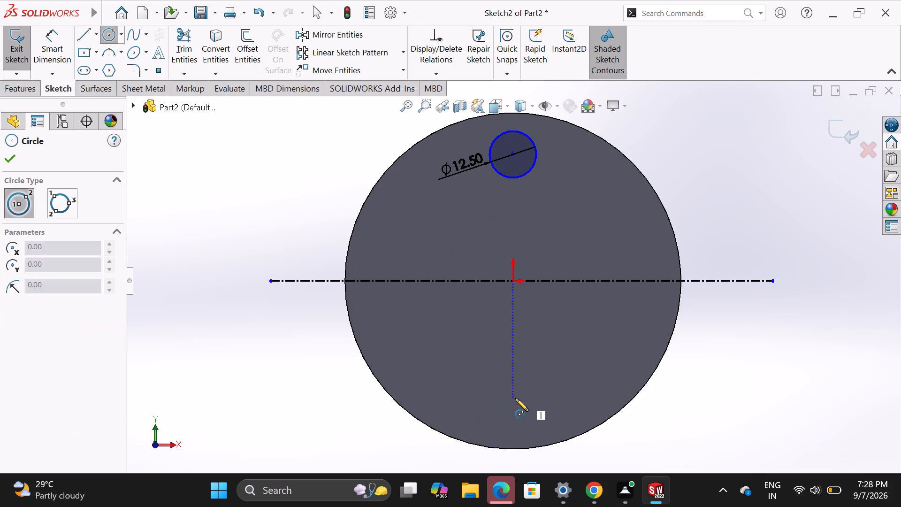
left_click(512, 399)
left_click(514, 374)
right_click(547, 339)
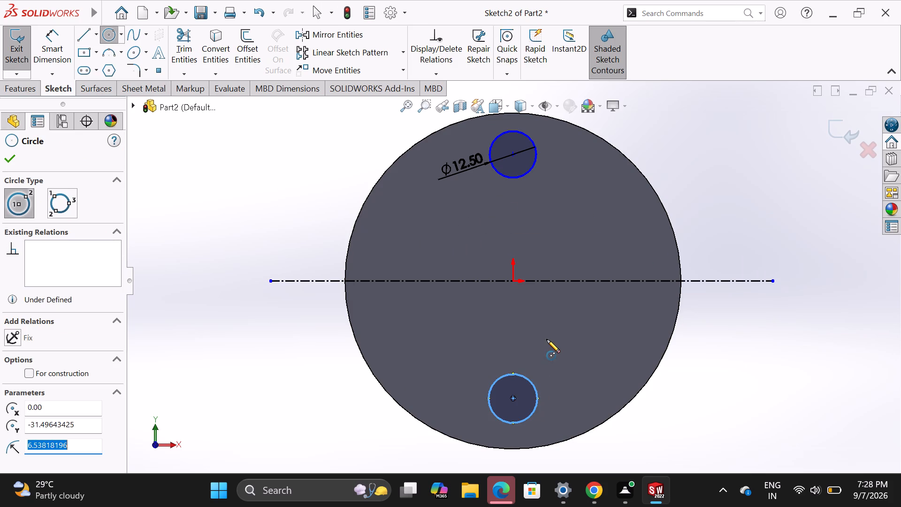
left_click(573, 352)
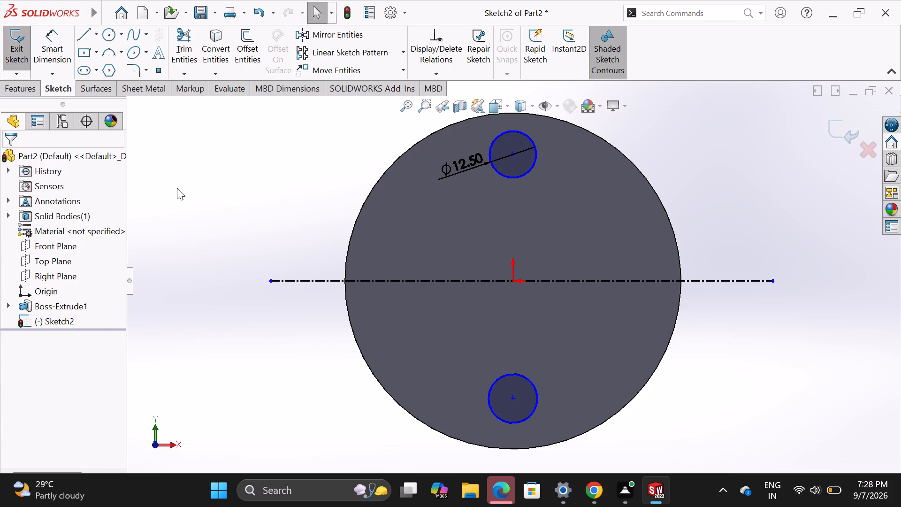
Dimension the lower small circle's diameter to 12.5 mm.
left_click(49, 30)
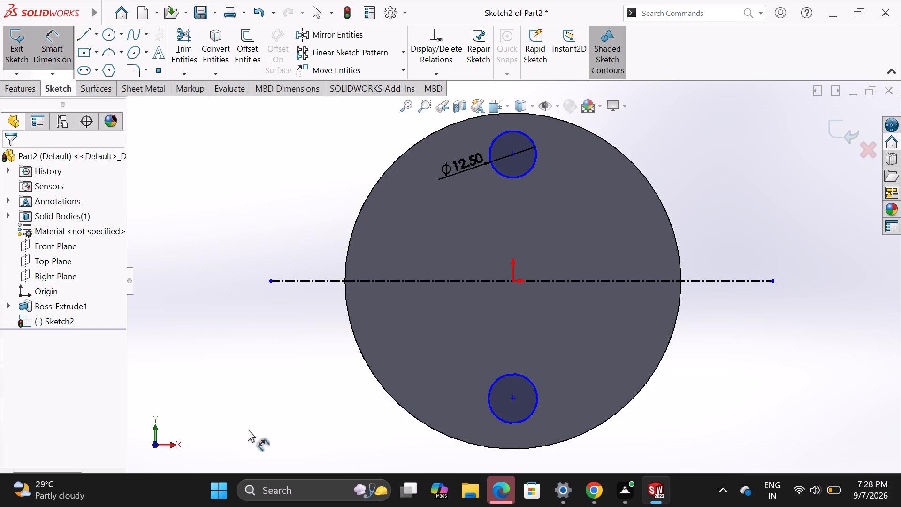
left_click(496, 378)
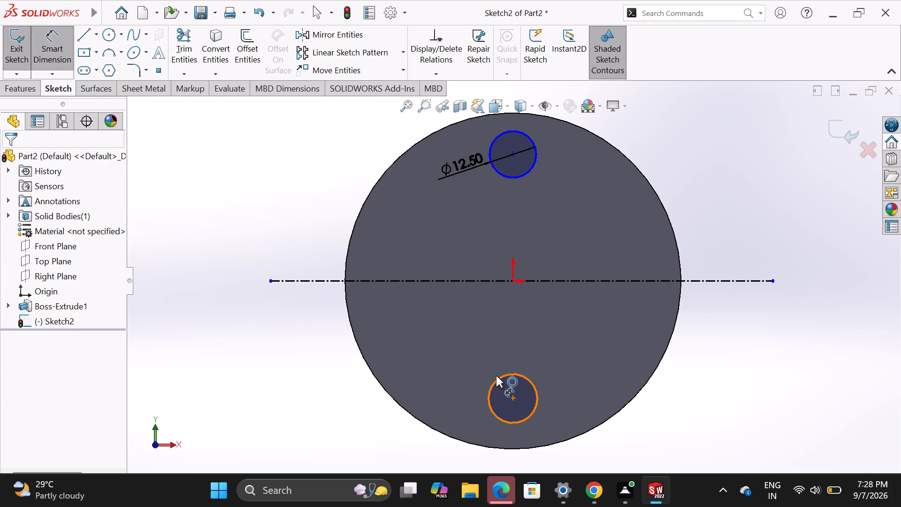
left_click(499, 346)
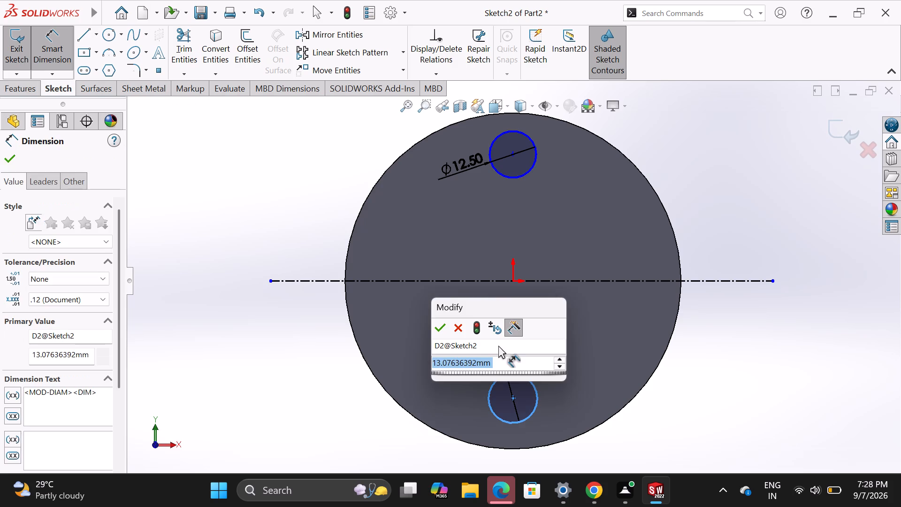
type("12")
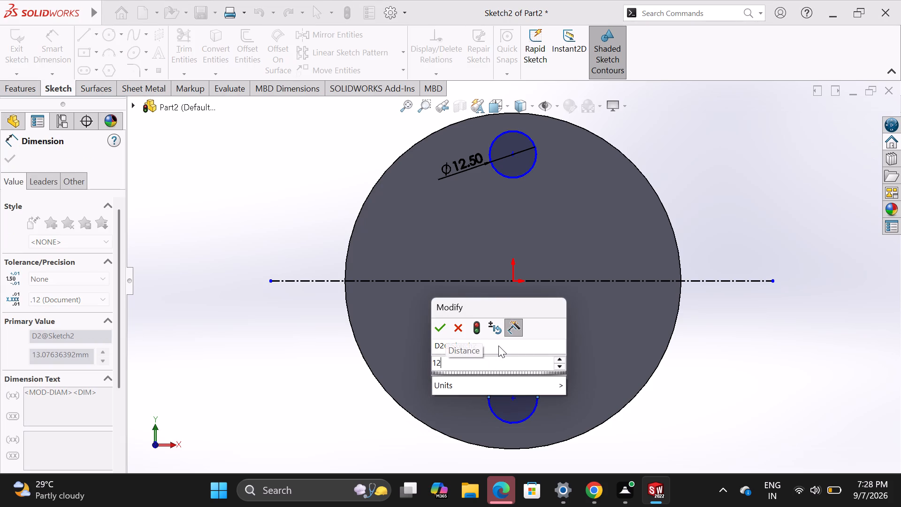
key("period")
key("5")
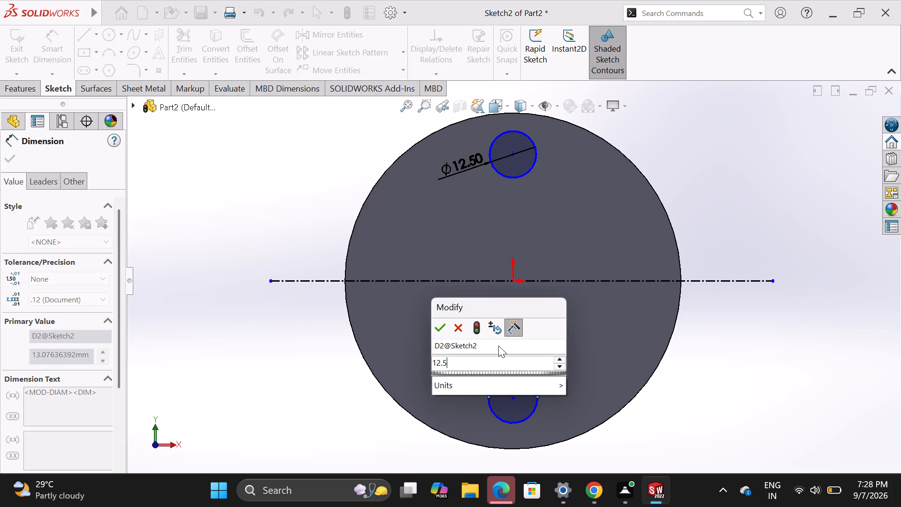
key("Return")
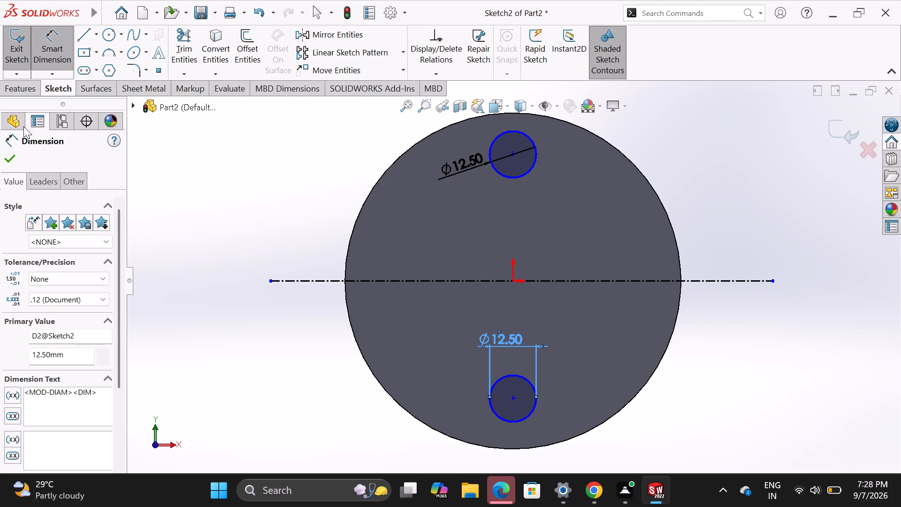
left_click(16, 155)
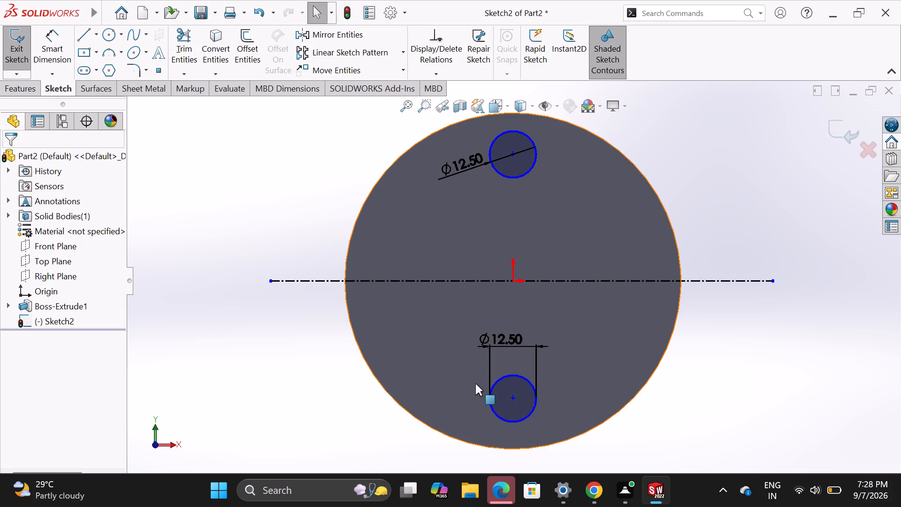
Dimension the vertical distance between the centres of the upper and lower small circles to 65 mm.
scroll(477, 384, "up", 2)
scroll(490, 330, "up", 1)
scroll(517, 294, "down", 1)
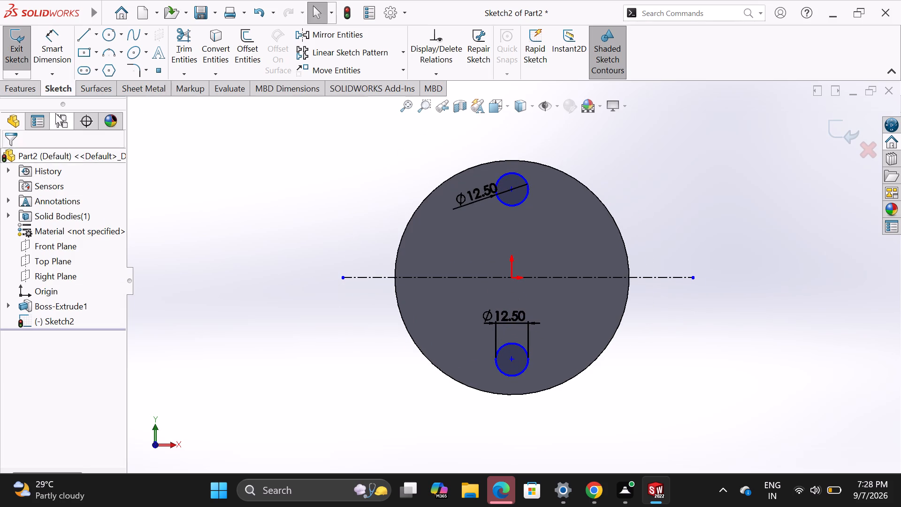
left_click(57, 56)
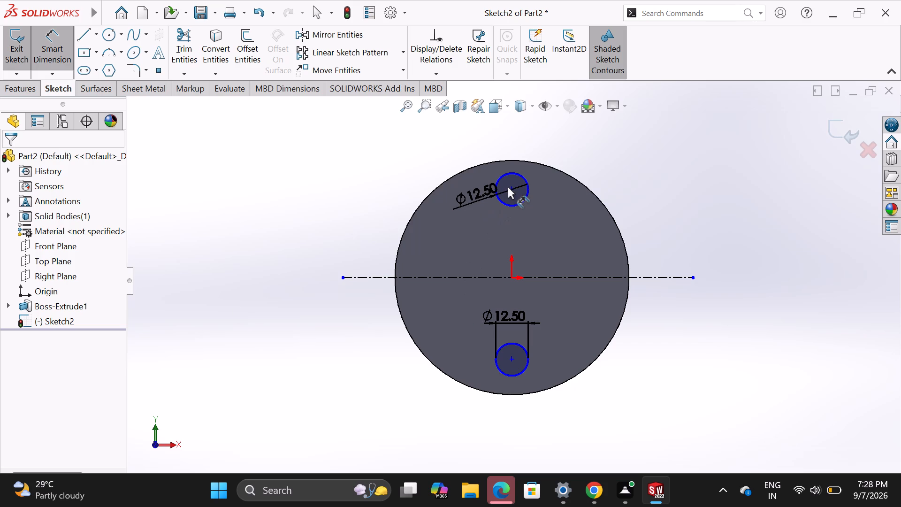
left_click(512, 189)
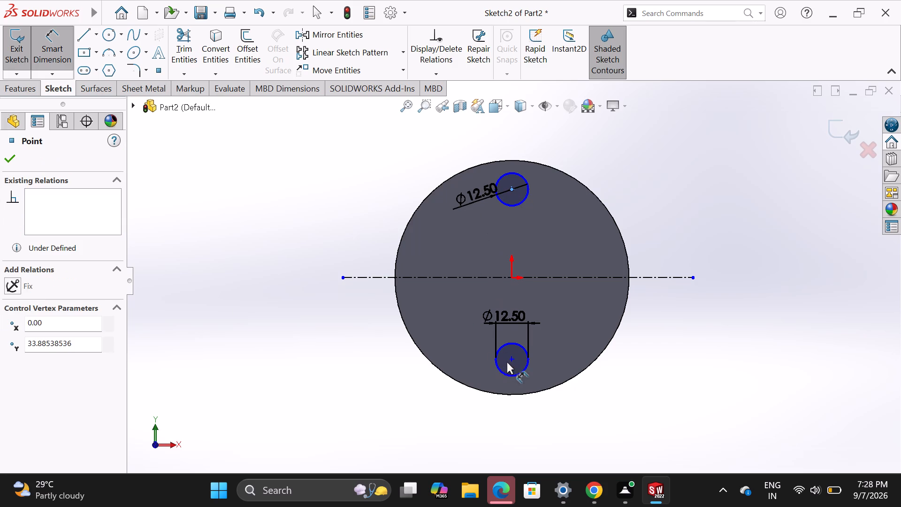
left_click(512, 359)
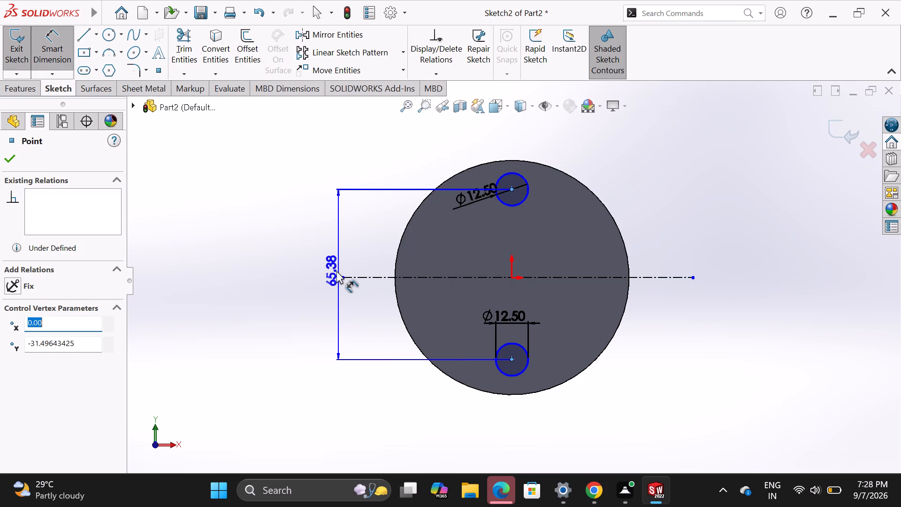
left_click(336, 270)
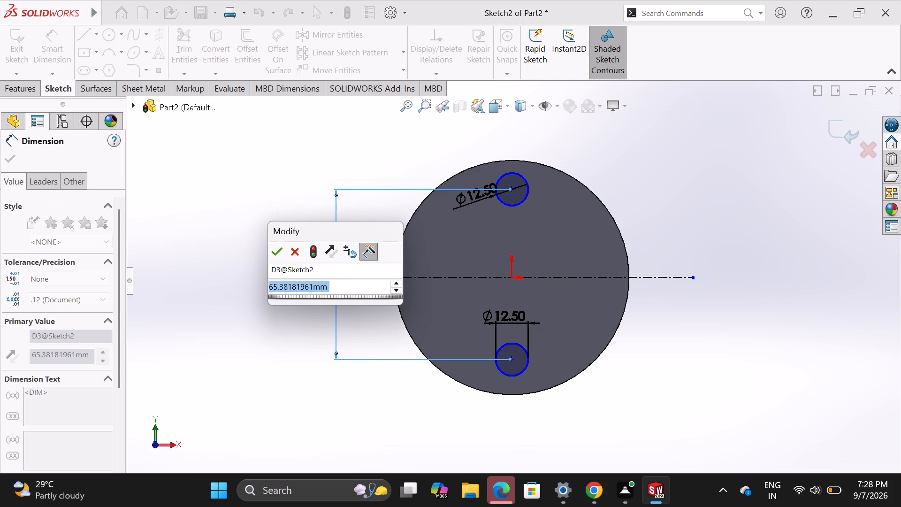
type("65")
key("Return")
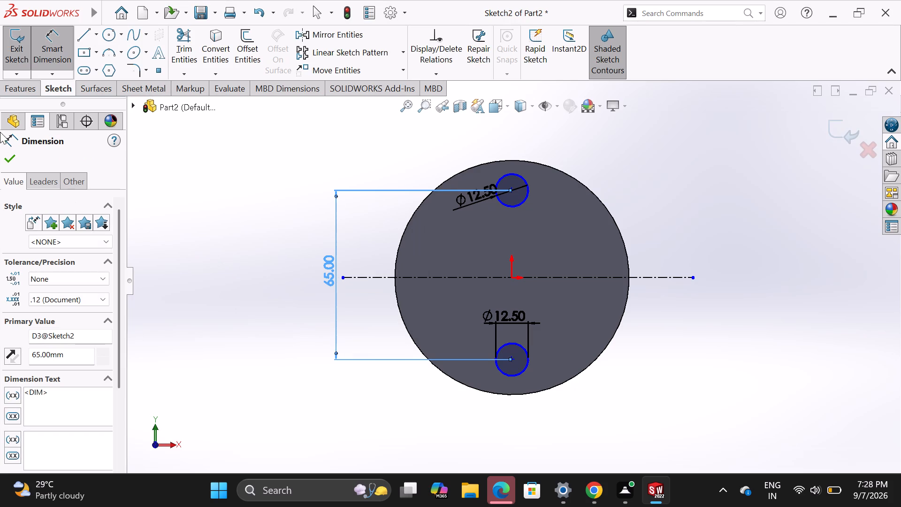
left_click(9, 157)
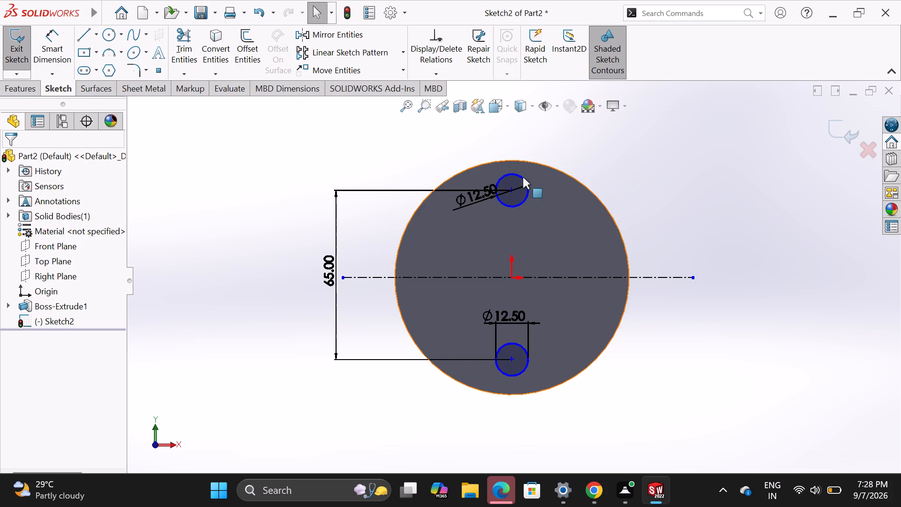
Add a Symmetric relation between the upper and lower circle centres about the horizontal centerline.
left_click(428, 74)
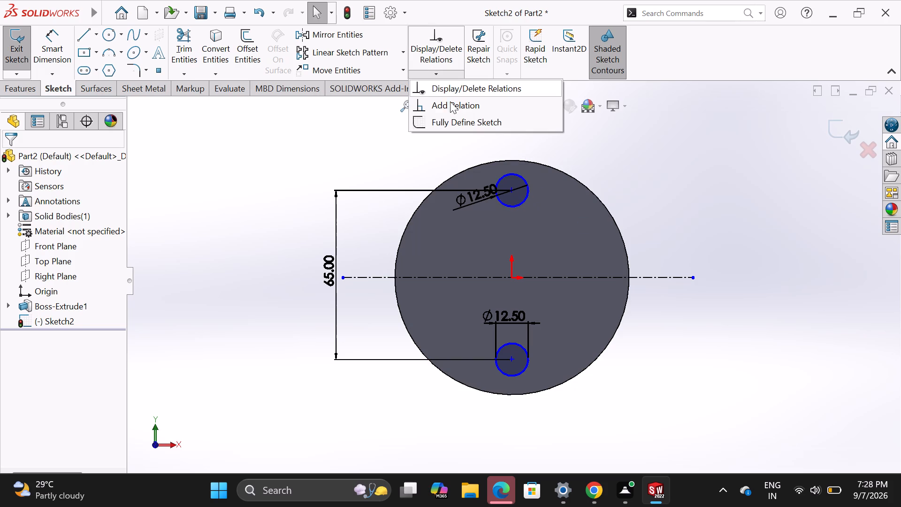
left_click(451, 103)
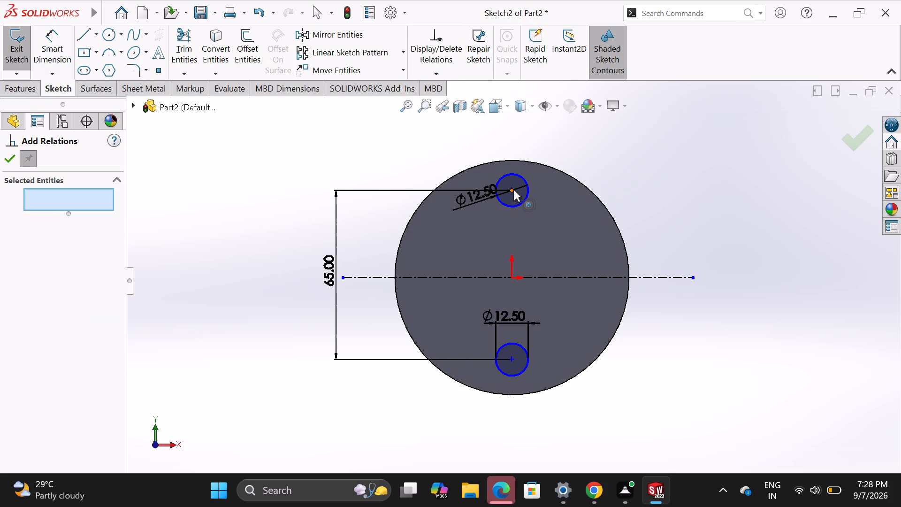
left_click(513, 190)
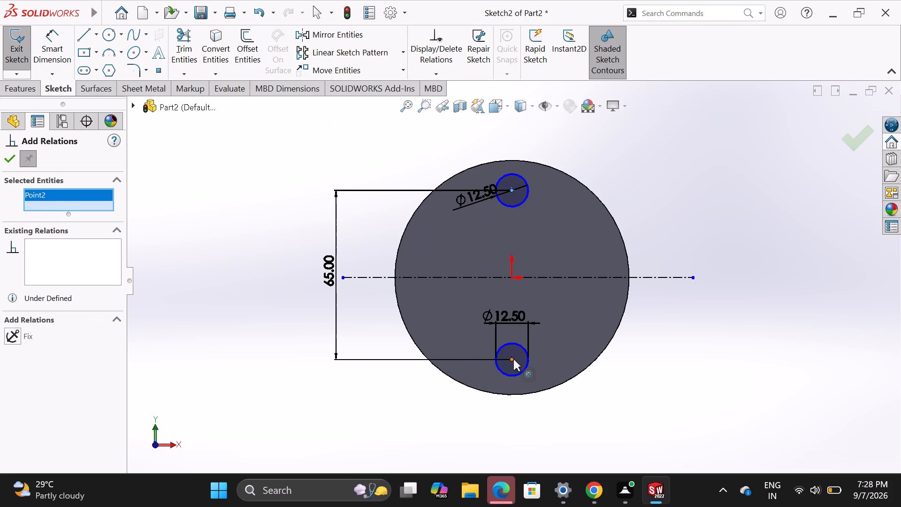
left_click(513, 359)
left_click(574, 277)
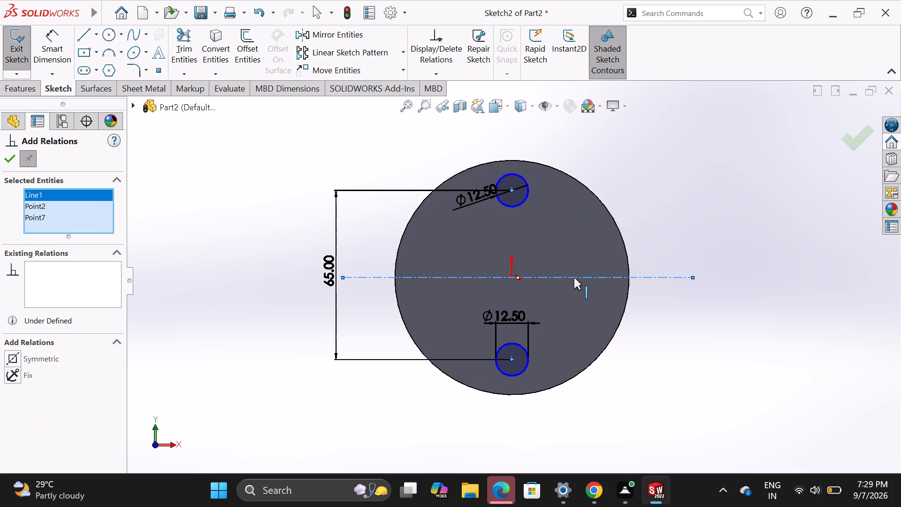
left_click(19, 357)
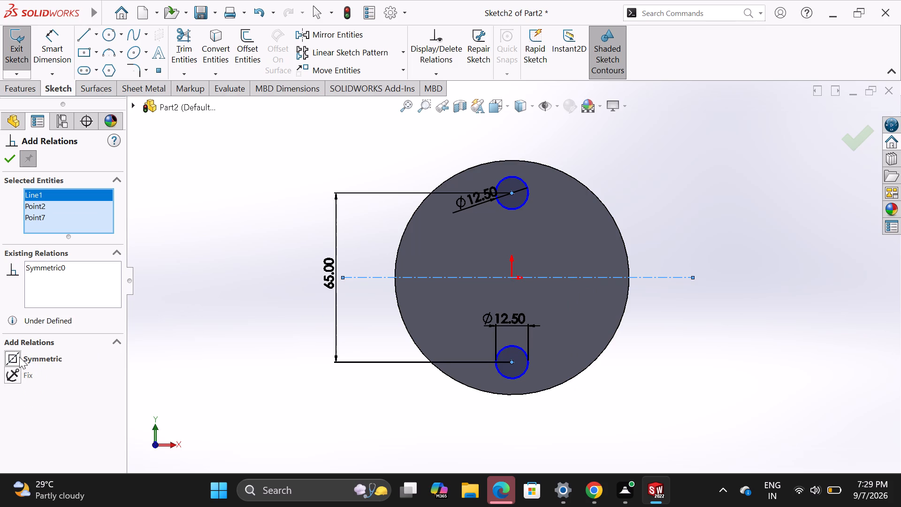
left_click(10, 161)
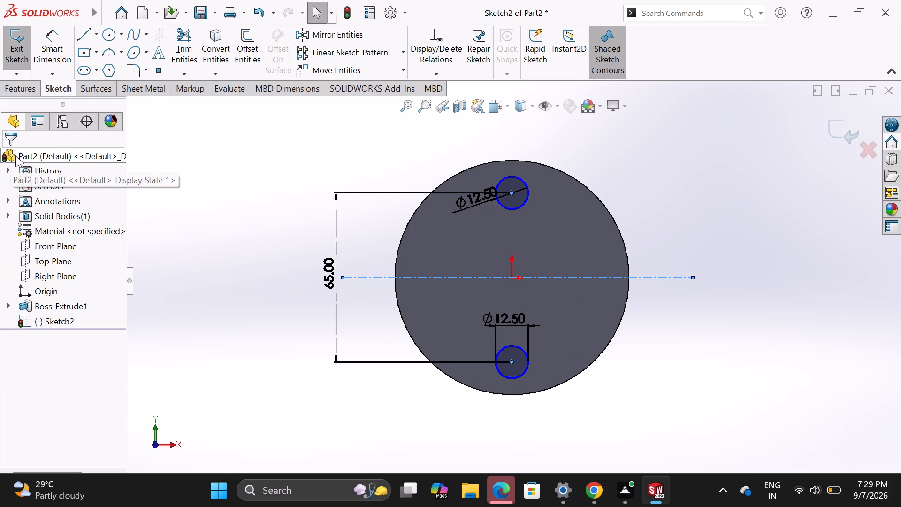
Dimension the vertical distance from the lower circle's centre to the origin, keeping the proposed value.
left_click(49, 42)
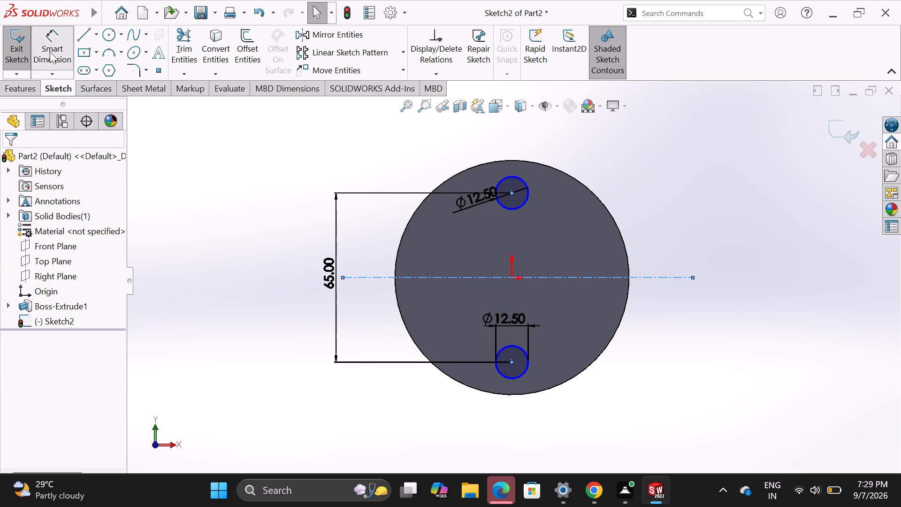
left_click(511, 362)
left_click(513, 278)
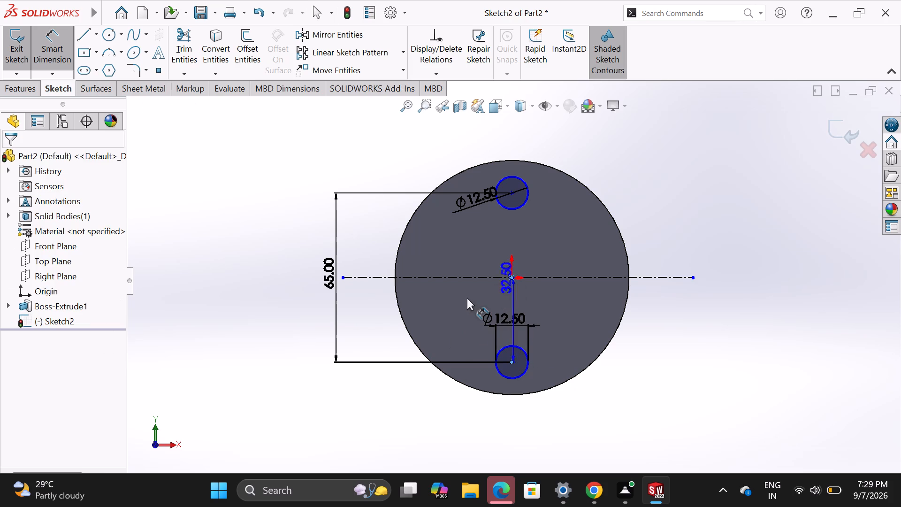
left_click(467, 298)
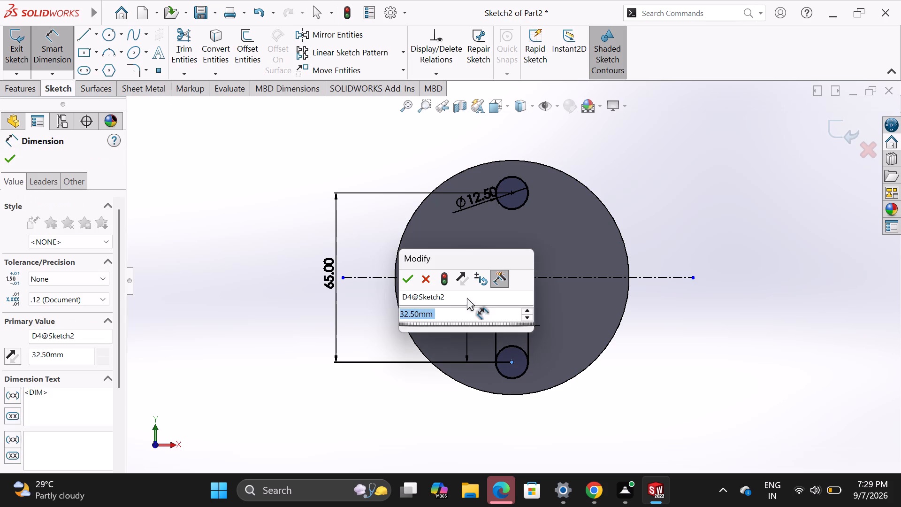
left_click(407, 283)
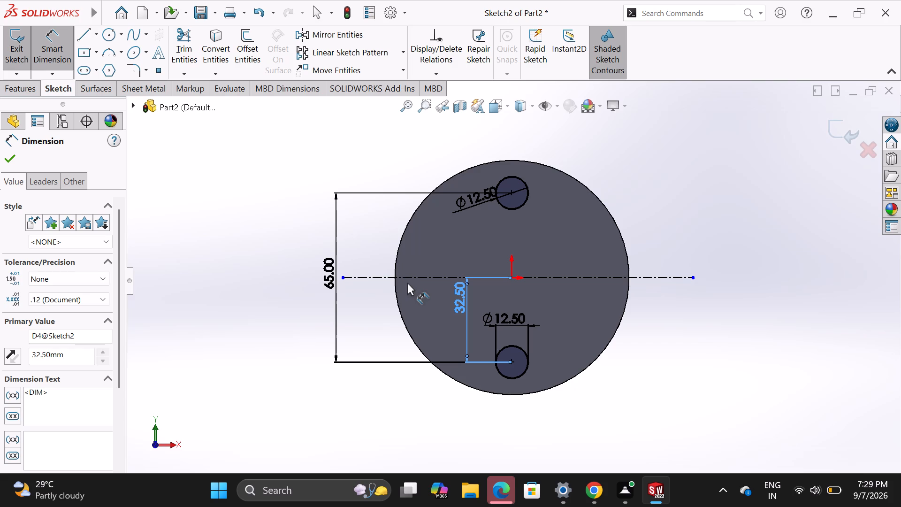
left_click(11, 158)
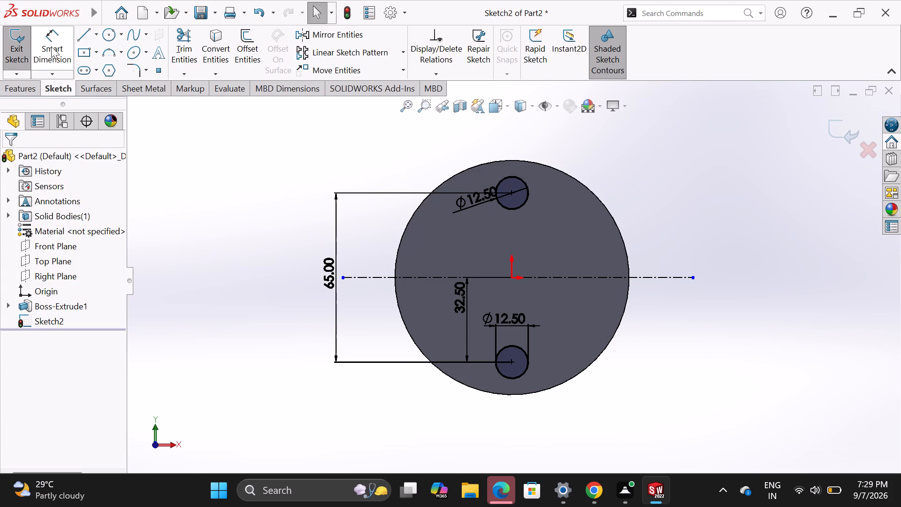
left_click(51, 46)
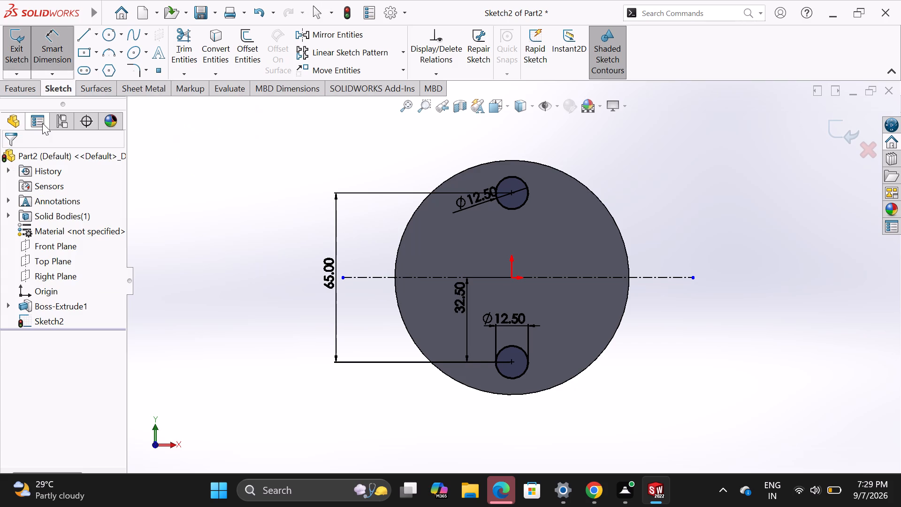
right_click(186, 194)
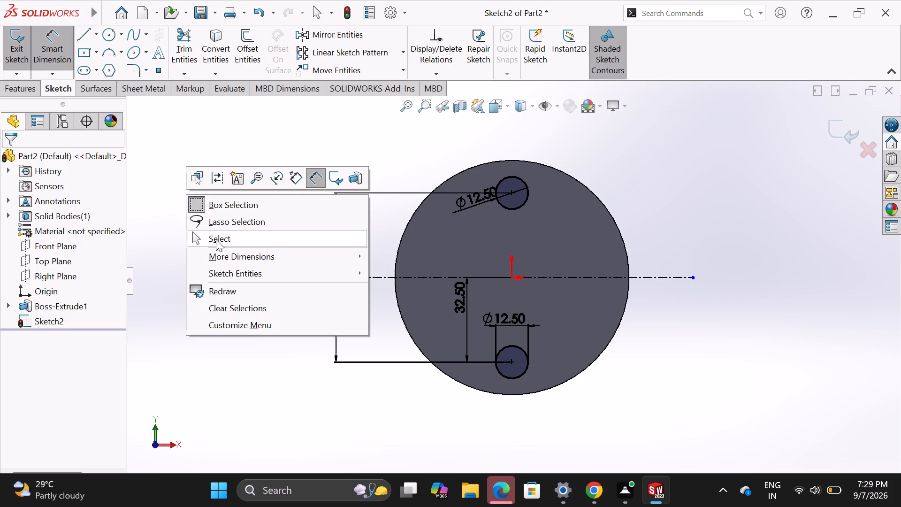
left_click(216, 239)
Sketch a circle of about 5.6 mm radius centred on the horizontal centerline, about 33 mm to the left of the origin.
left_click(106, 31)
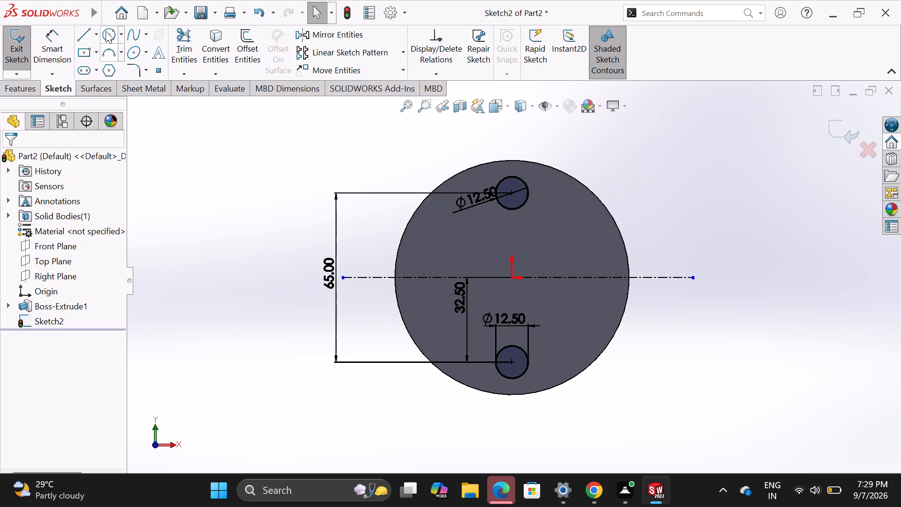
left_click(426, 277)
left_click(428, 263)
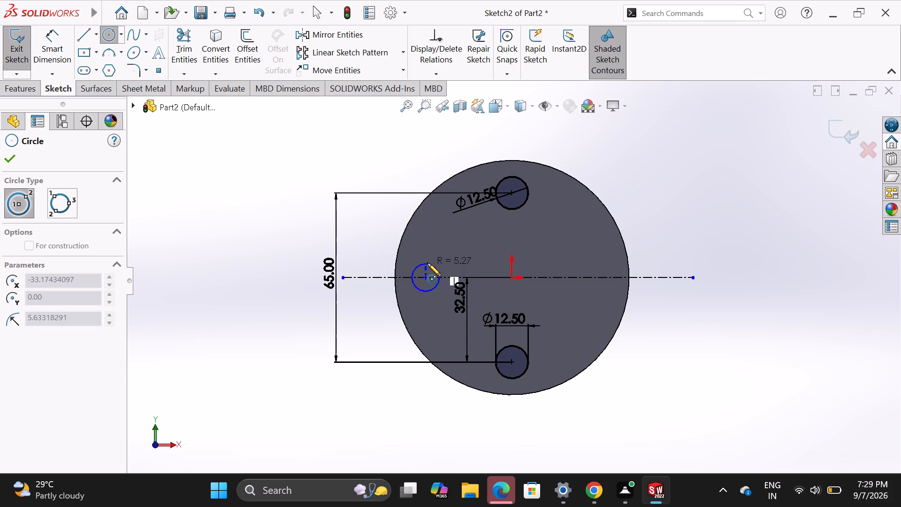
right_click(439, 252)
left_click(459, 261)
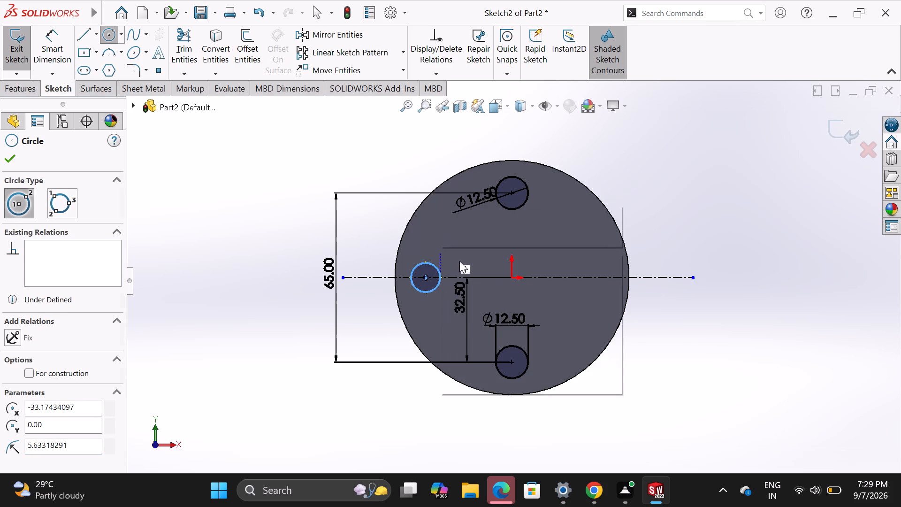
Dimension the diameter of the new circle on the centerline to 12.5 mm.
left_click(63, 56)
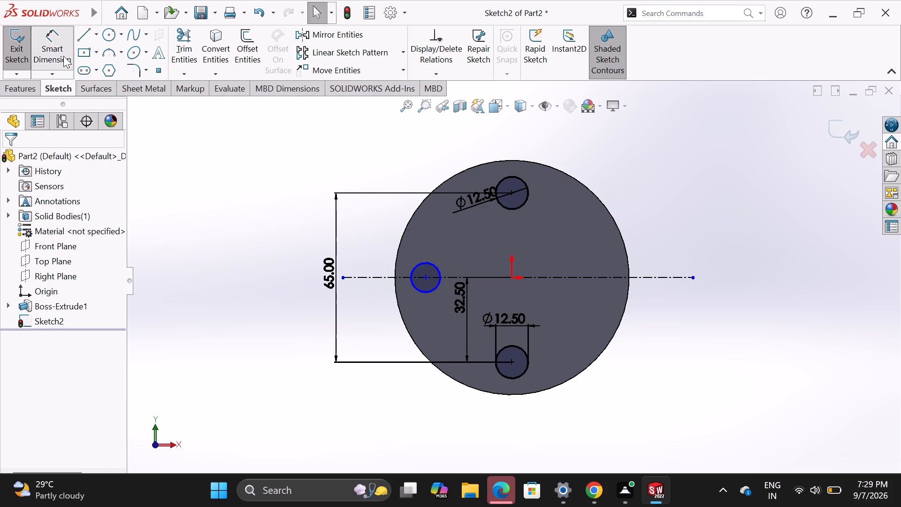
left_click(424, 262)
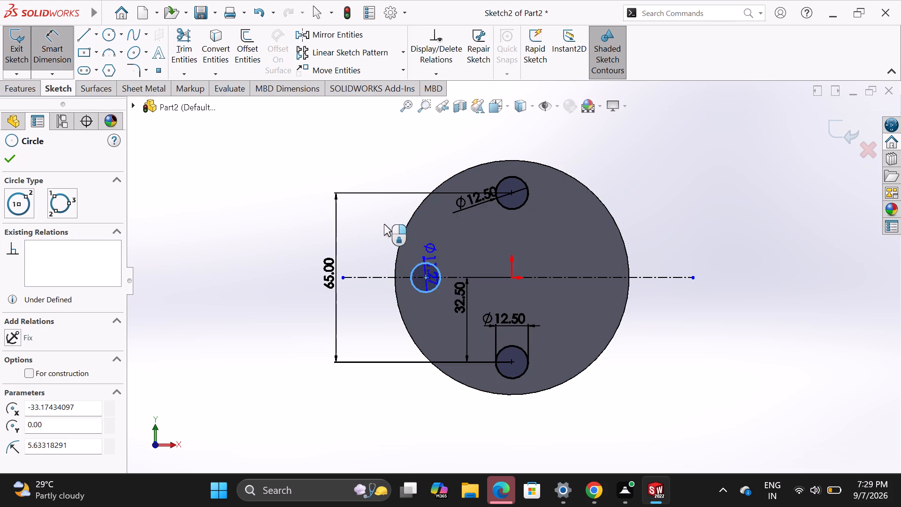
left_click(379, 223)
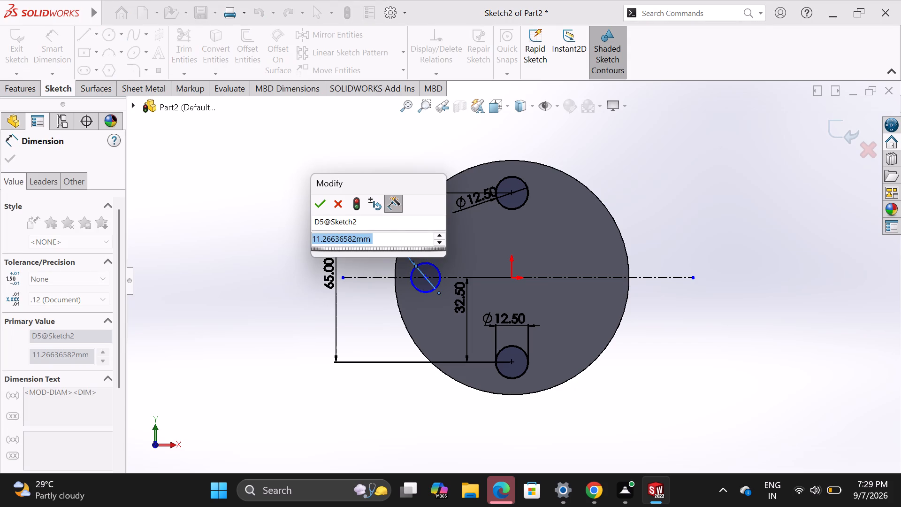
type("12")
type(".5")
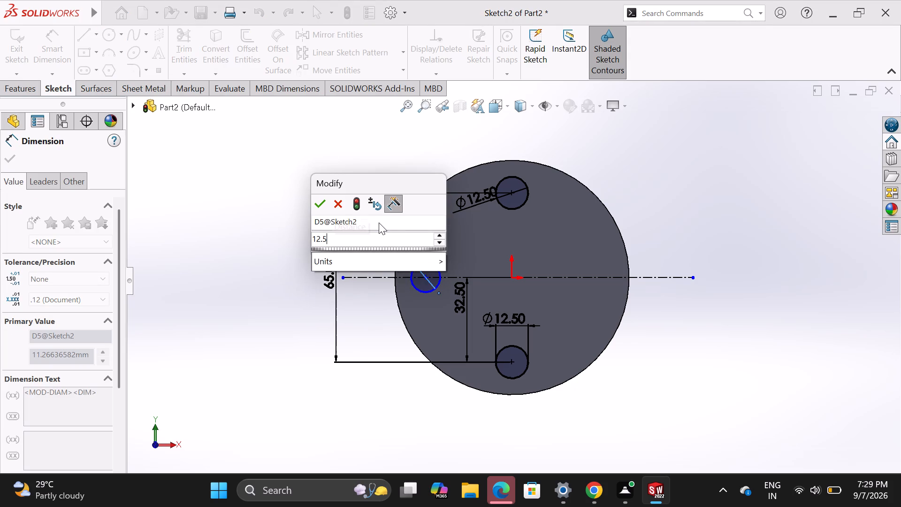
key("Return")
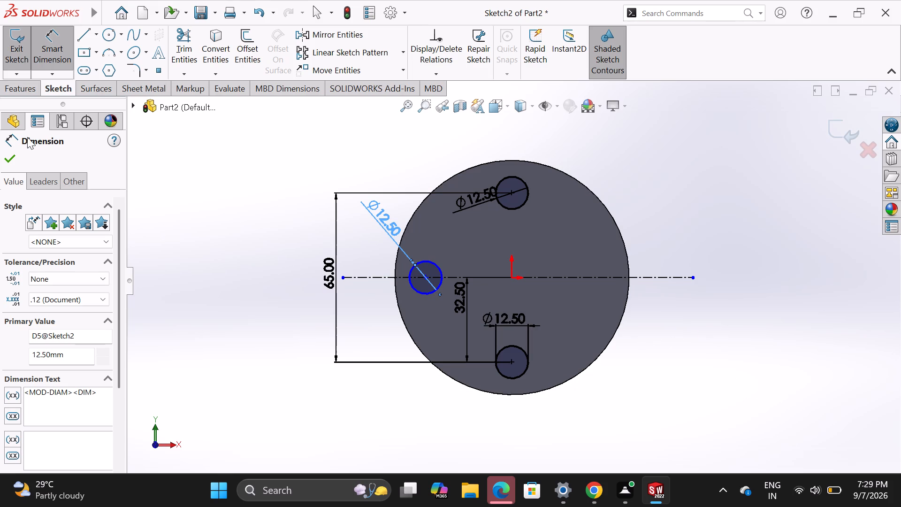
Sketch a circle of about 6.7 mm radius centred on the horizontal centerline, about 30 mm to the right of the origin.
left_click(9, 157)
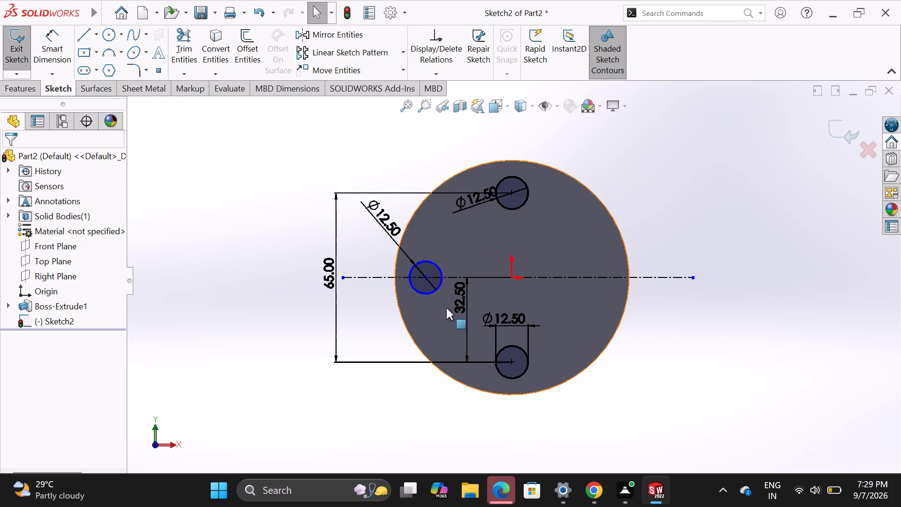
left_click(105, 32)
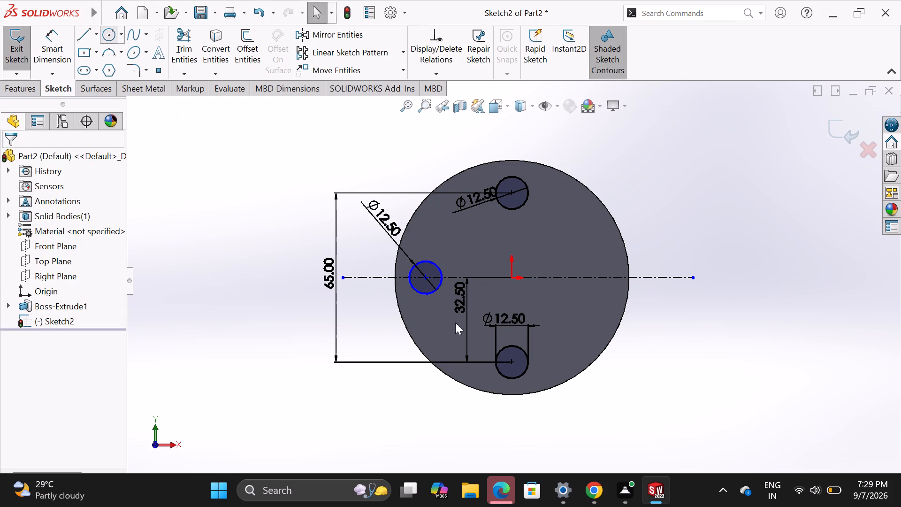
left_click(590, 278)
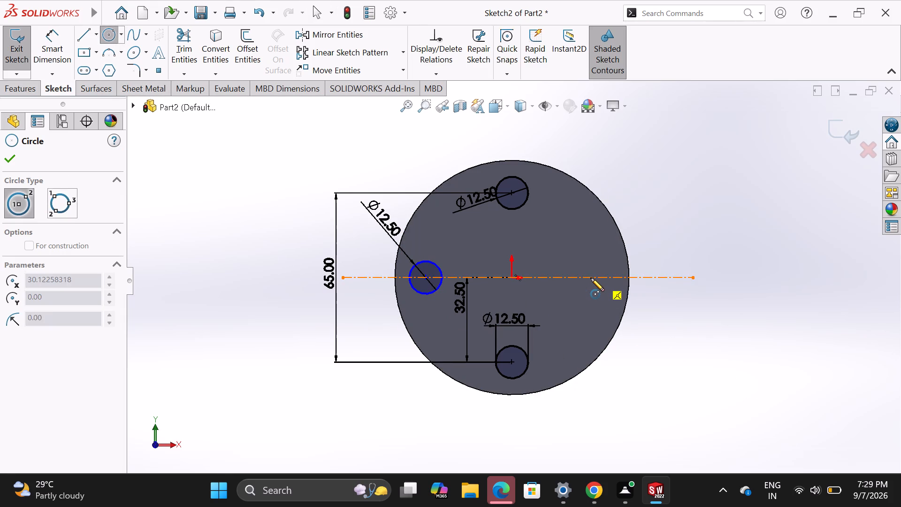
left_click(592, 260)
right_click(702, 231)
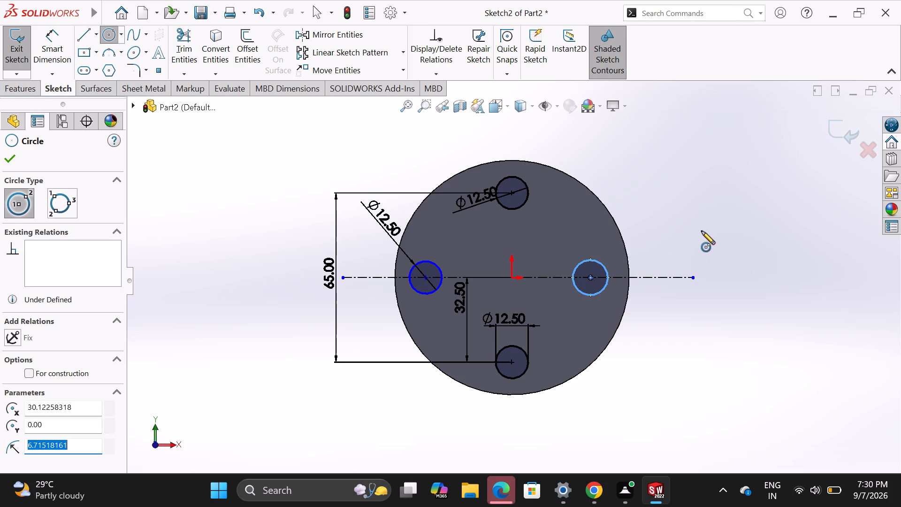
left_click(725, 243)
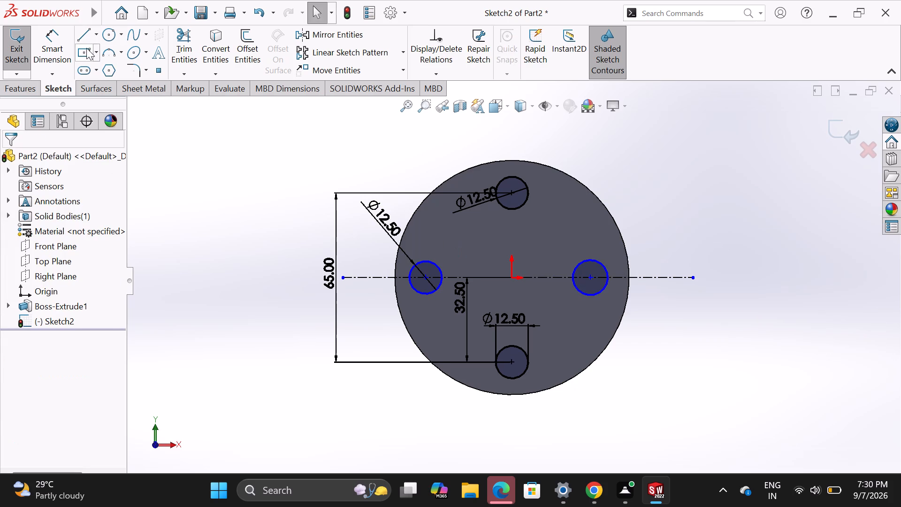
Dimension the diameter of the new circle to the right of the origin to 12.5 mm.
left_click(51, 44)
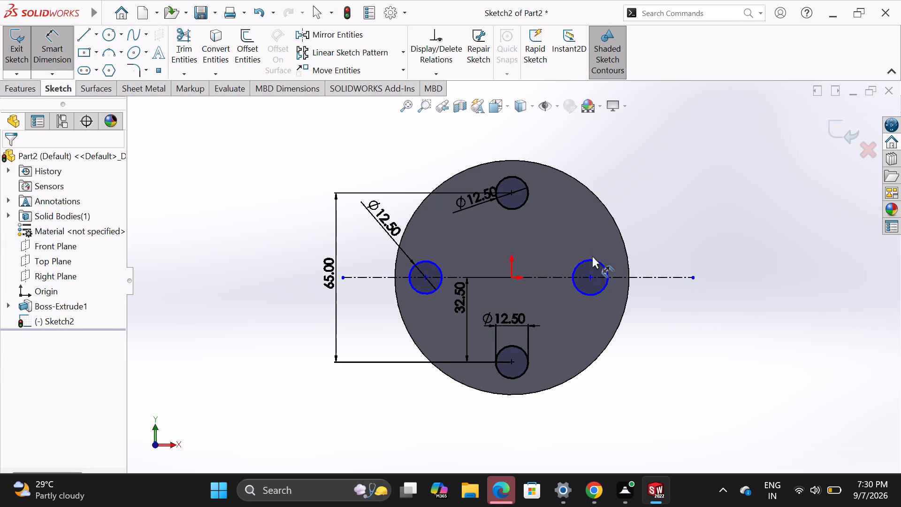
left_click(592, 259)
left_click(597, 235)
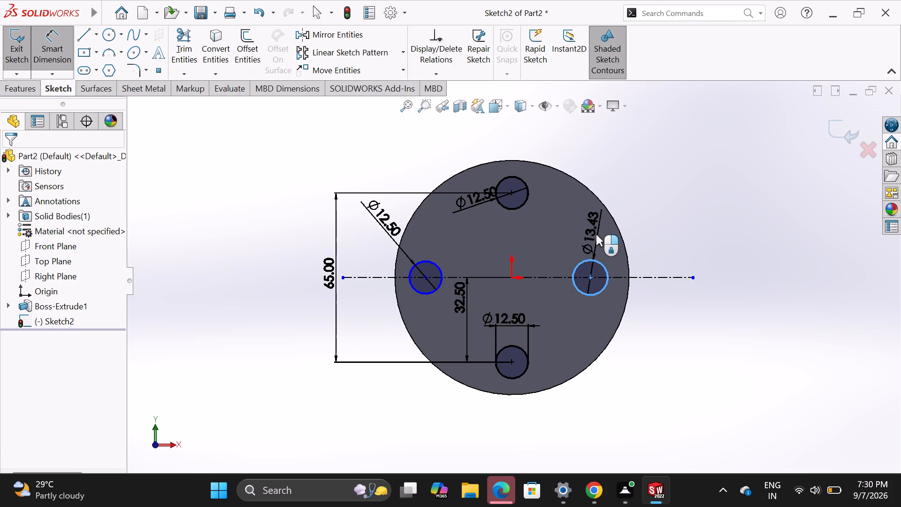
key("1")
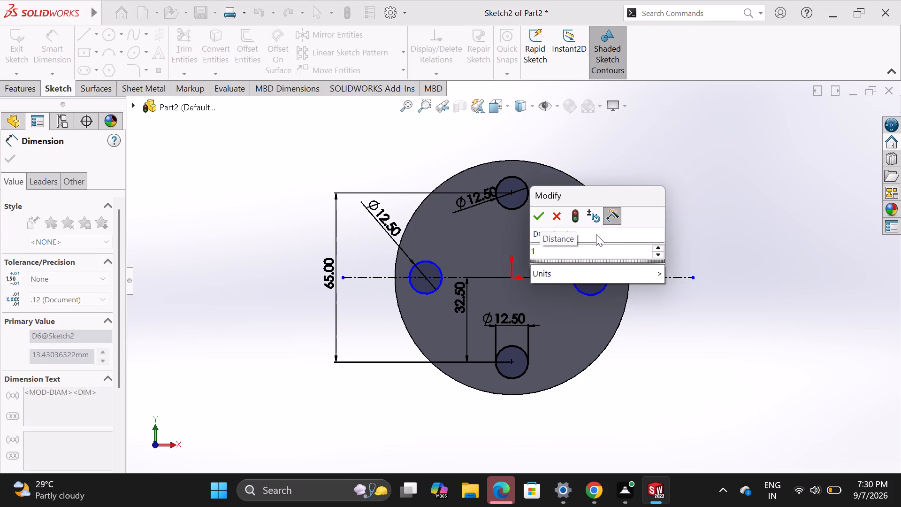
key("2")
type(".5")
key("Return")
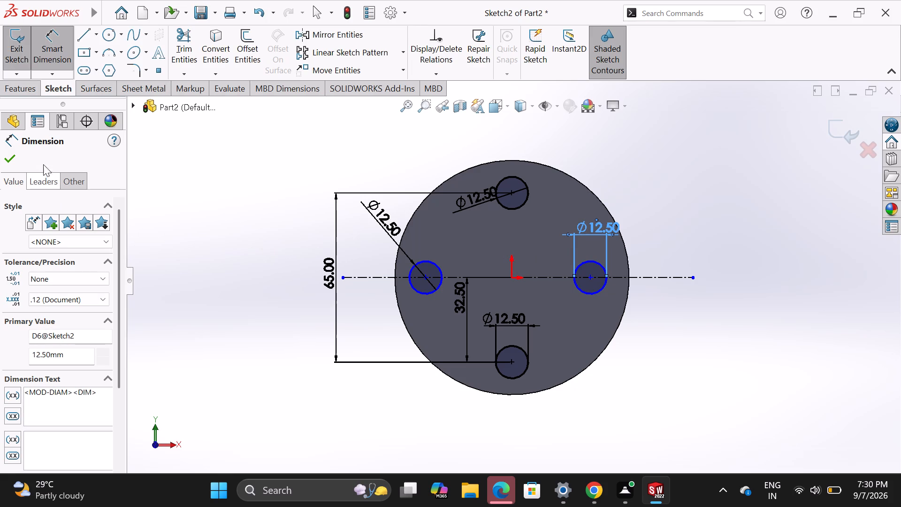
left_click(0, 151)
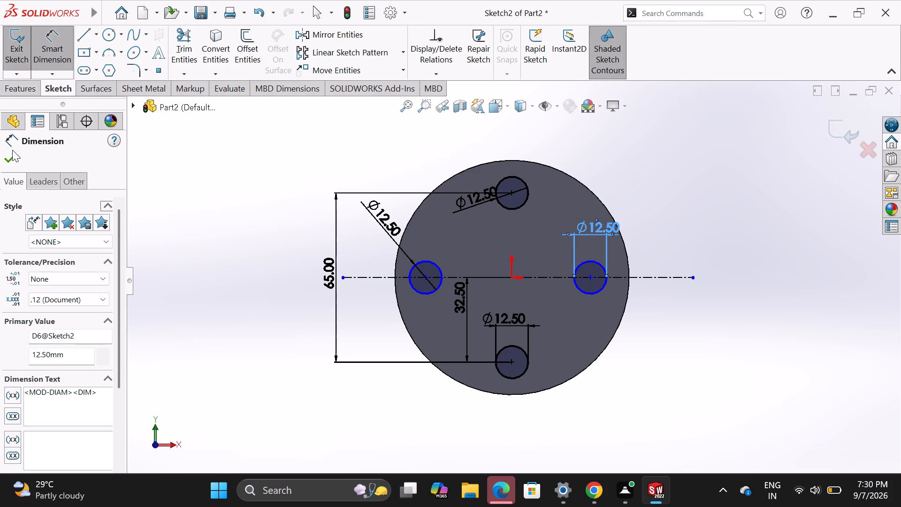
left_click(10, 157)
Sketch a short vertical centerline through the origin, between the upper and lower circles.
left_click(96, 31)
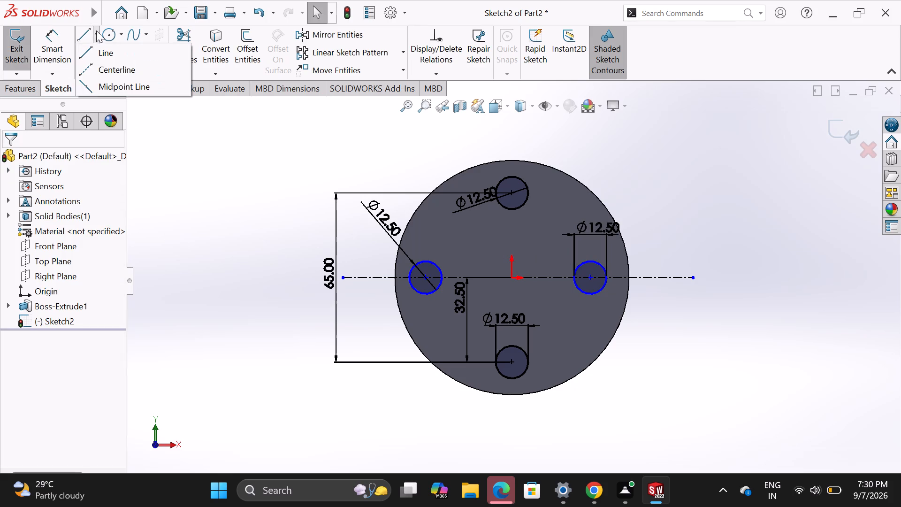
left_click(84, 68)
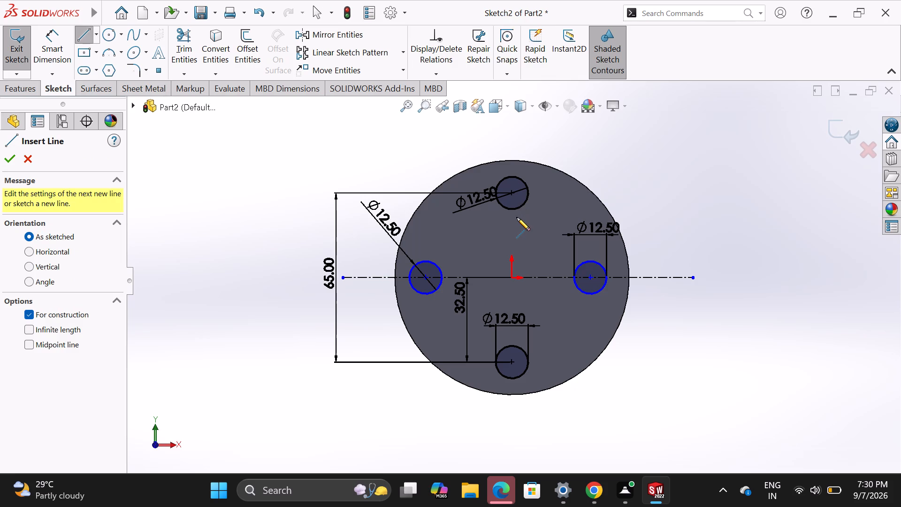
left_click(511, 220)
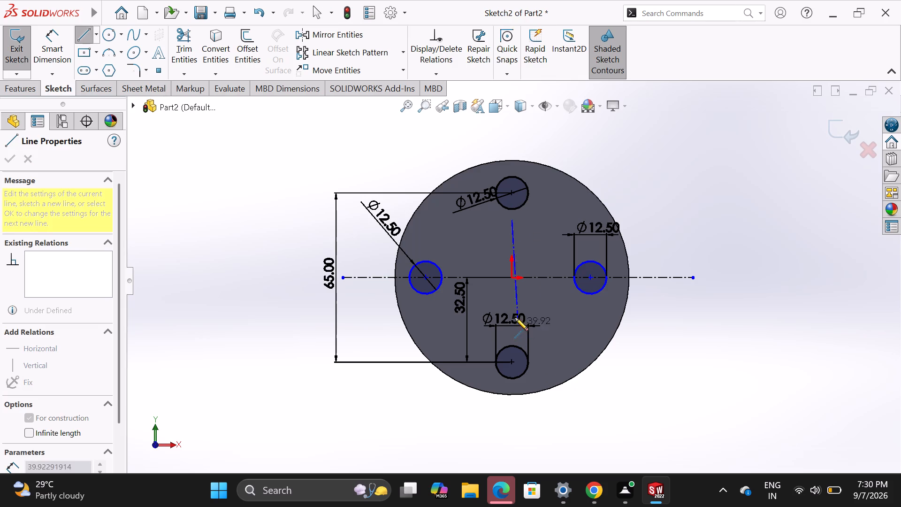
left_click(511, 299)
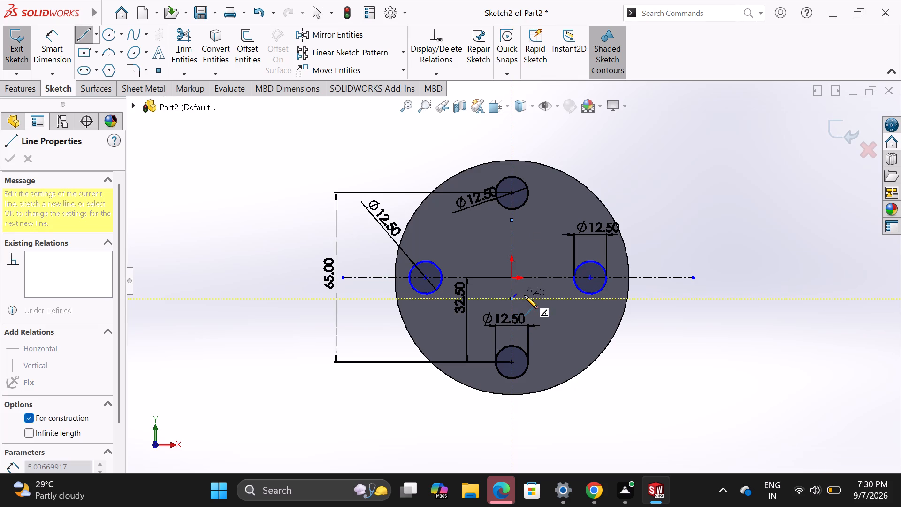
right_click(525, 295)
left_click(549, 306)
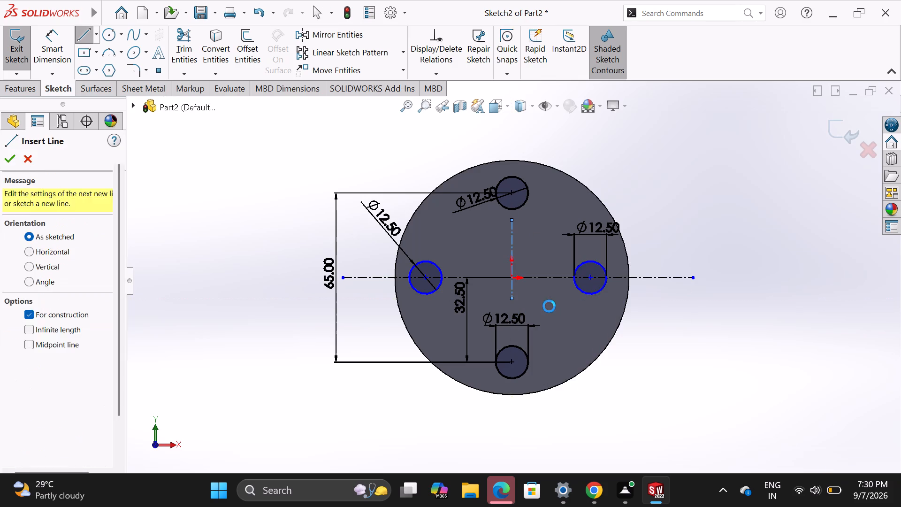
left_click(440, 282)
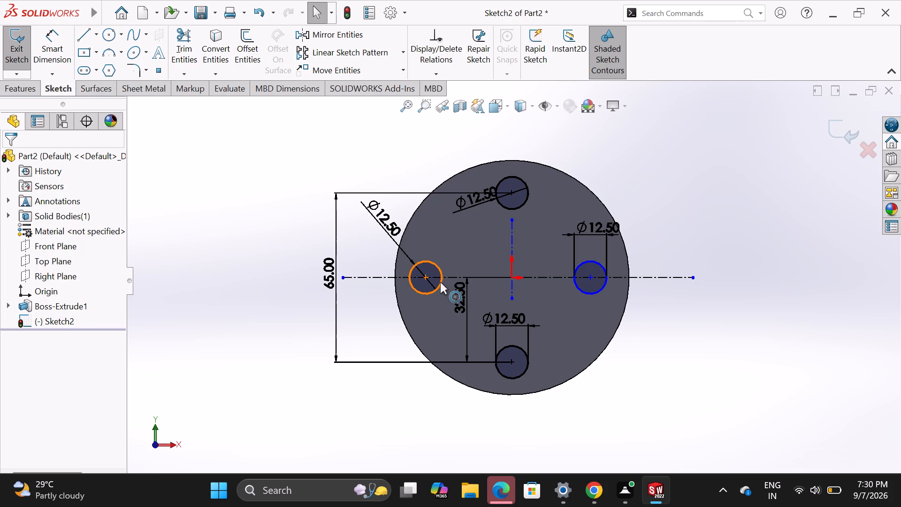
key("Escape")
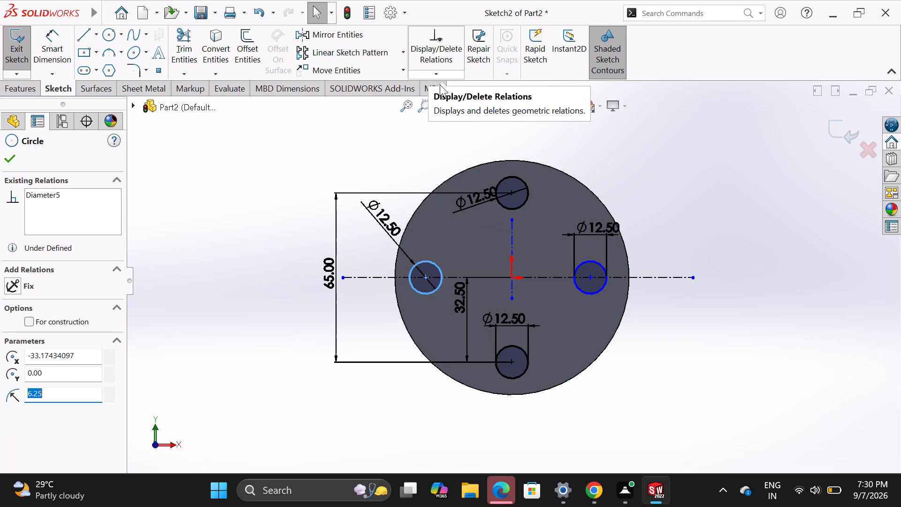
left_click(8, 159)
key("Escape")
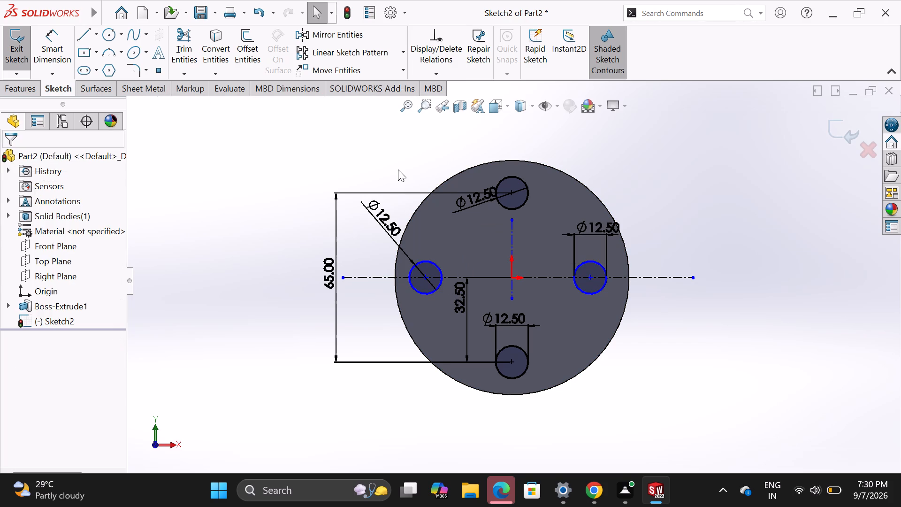
Add a Symmetric relation between the left and right circle centres about the vertical centerline.
left_click(439, 74)
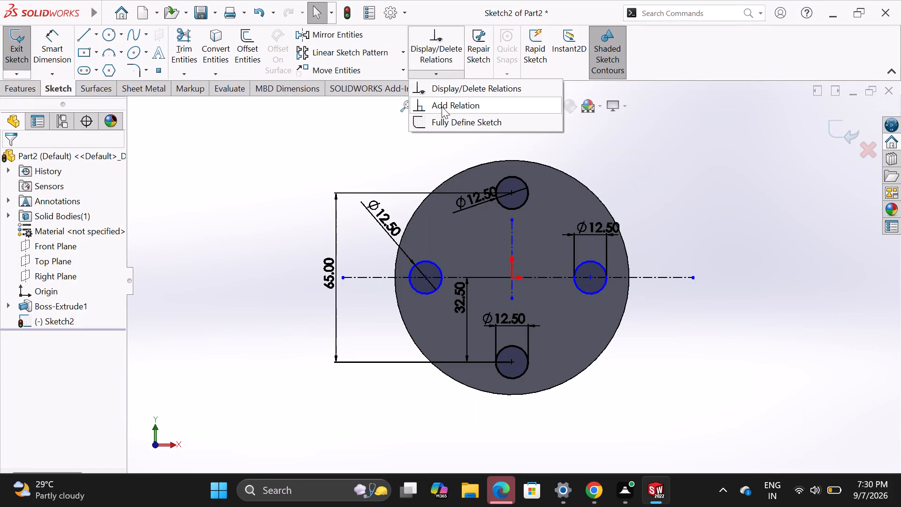
left_click(442, 106)
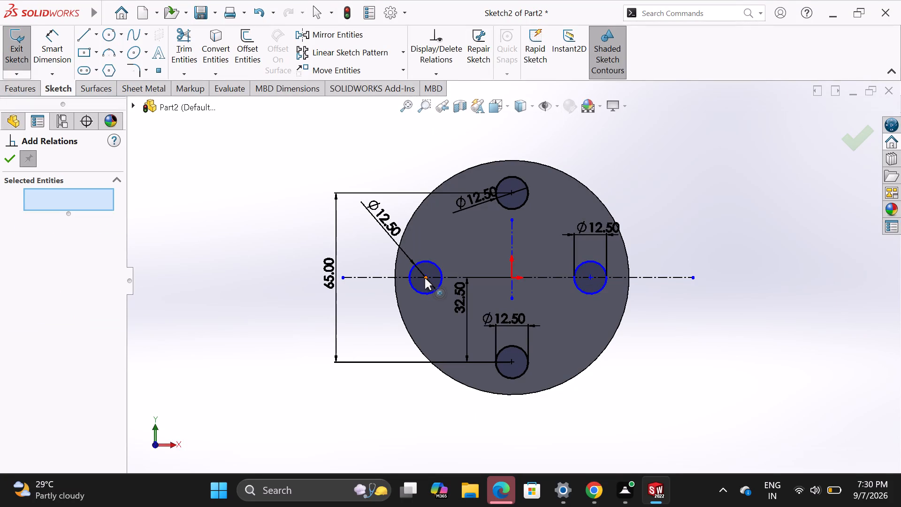
left_click(425, 278)
left_click(592, 278)
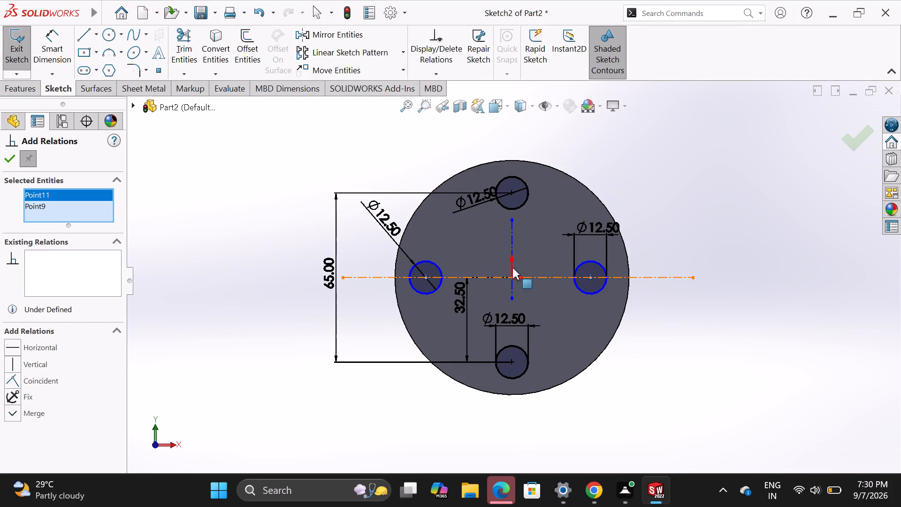
left_click(512, 242)
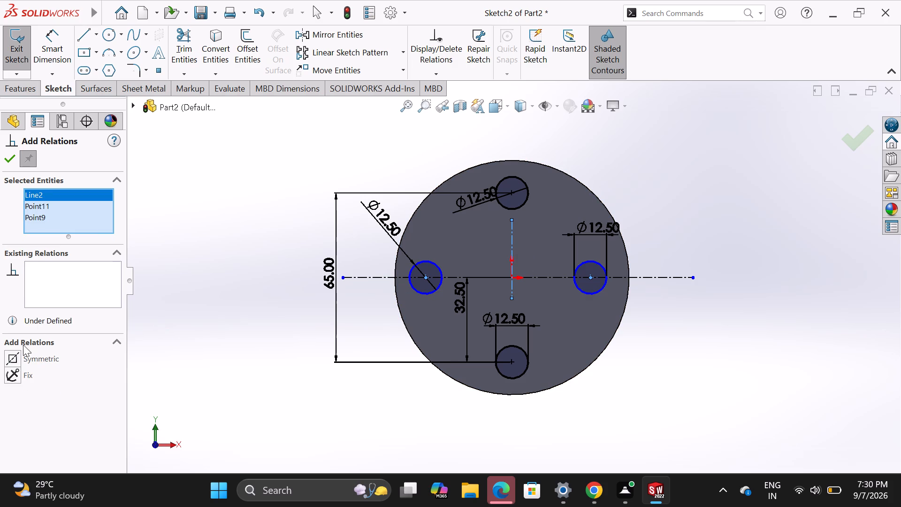
double_click(14, 358)
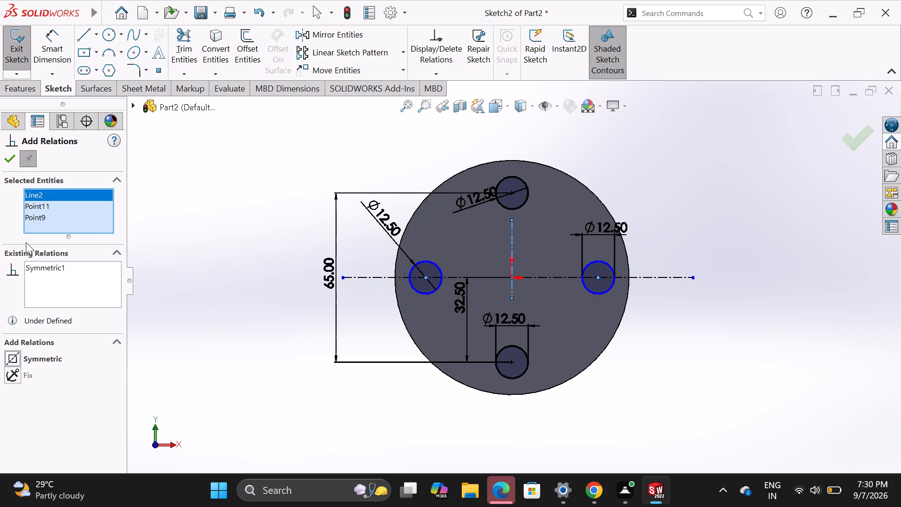
left_click(5, 161)
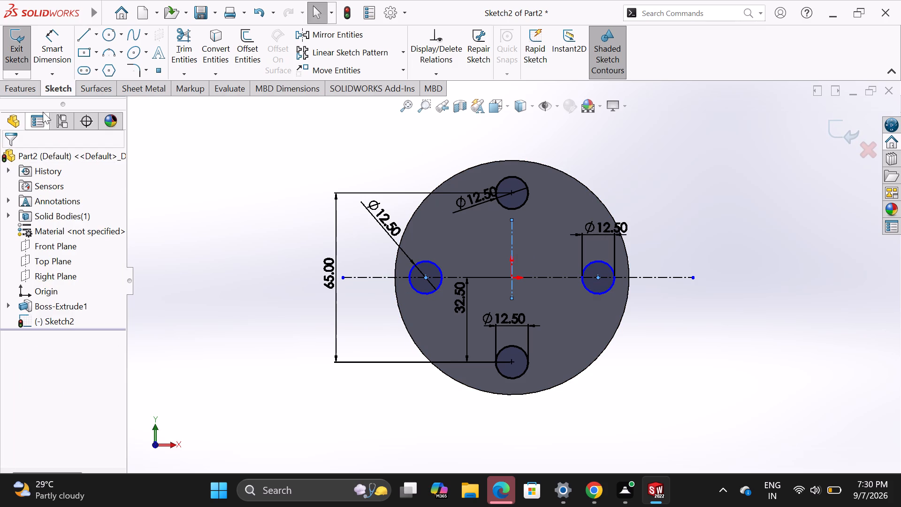
Dimension the horizontal distance between the left and right circle centres to 65 mm.
left_click(58, 55)
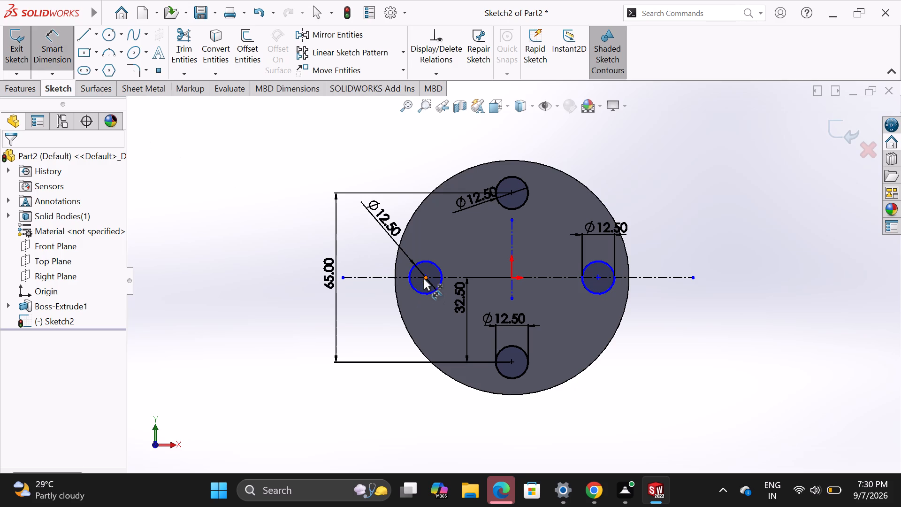
left_click(423, 277)
left_click(597, 279)
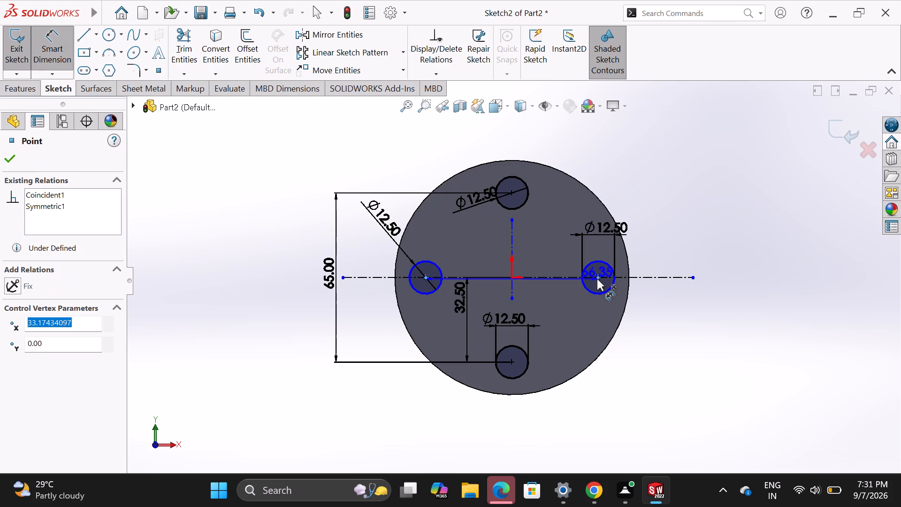
double_click(540, 248)
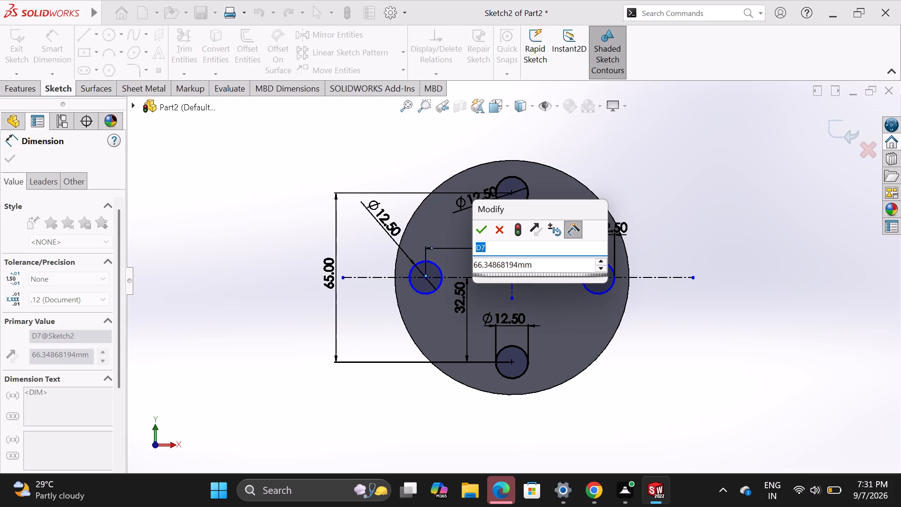
type("65")
key("Return")
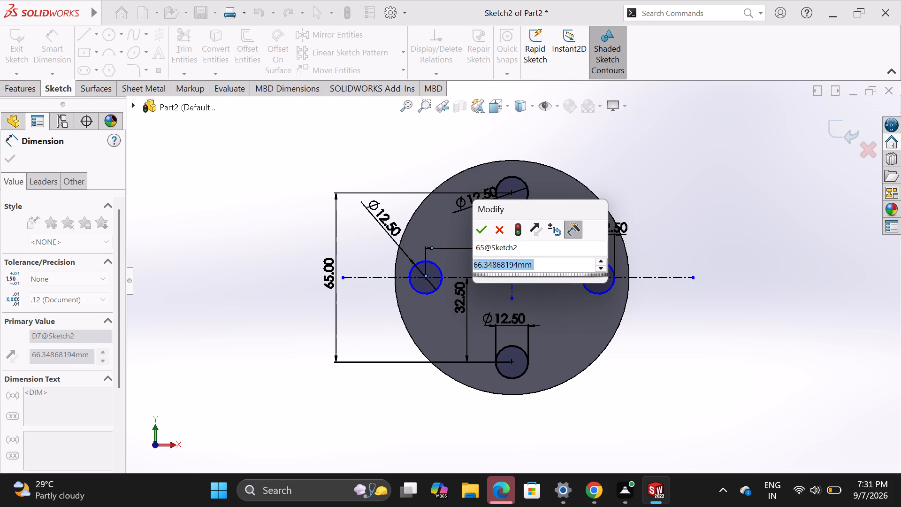
key("6")
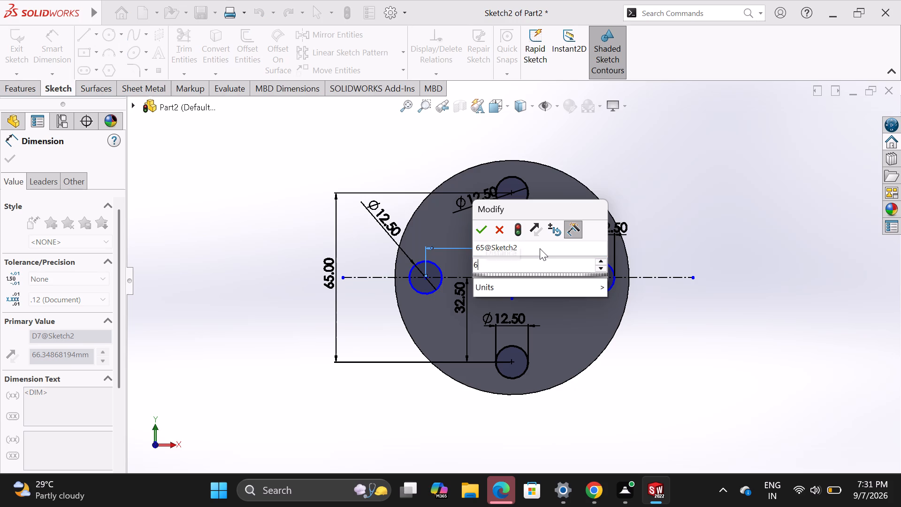
key("5")
key("Return")
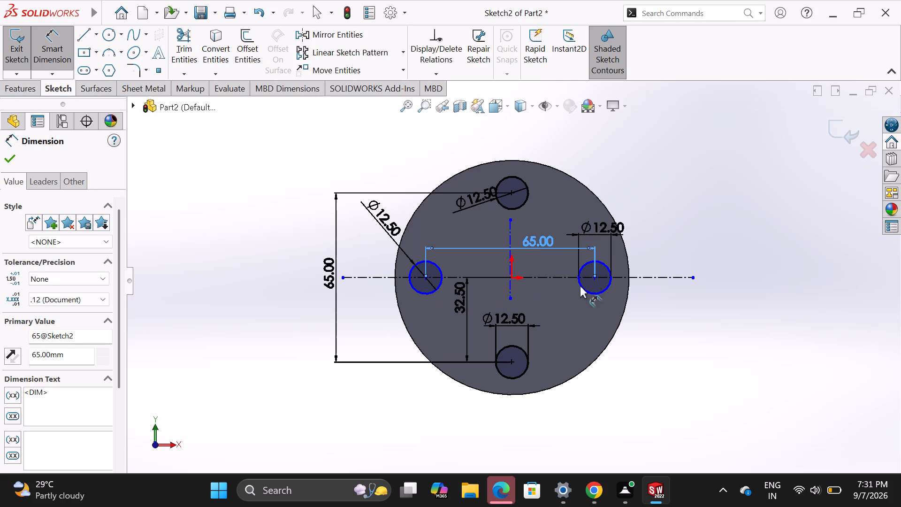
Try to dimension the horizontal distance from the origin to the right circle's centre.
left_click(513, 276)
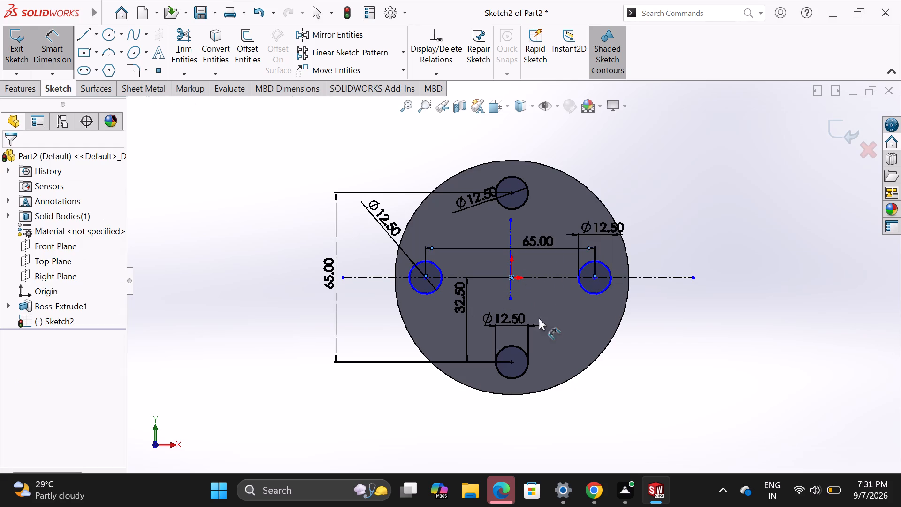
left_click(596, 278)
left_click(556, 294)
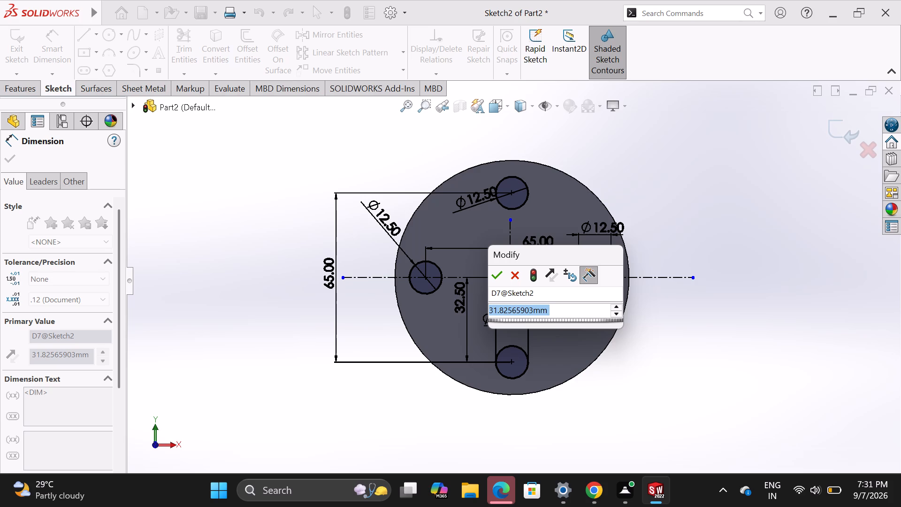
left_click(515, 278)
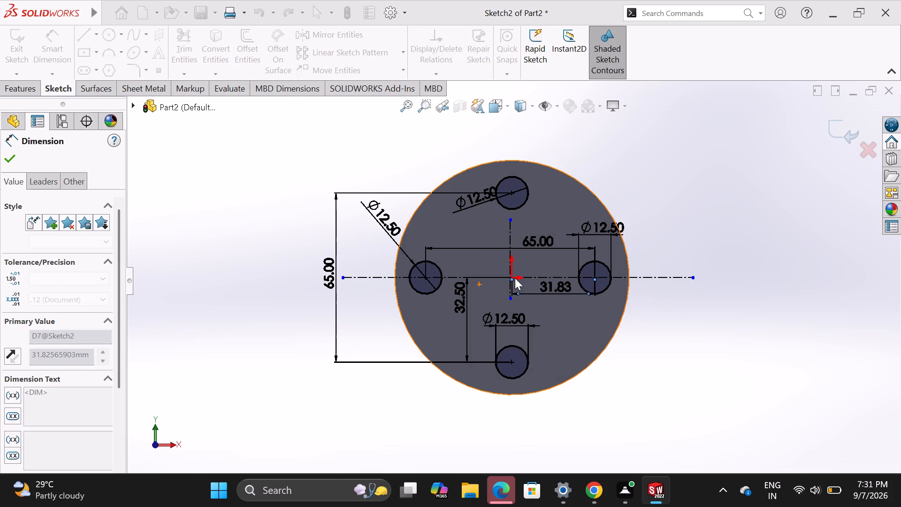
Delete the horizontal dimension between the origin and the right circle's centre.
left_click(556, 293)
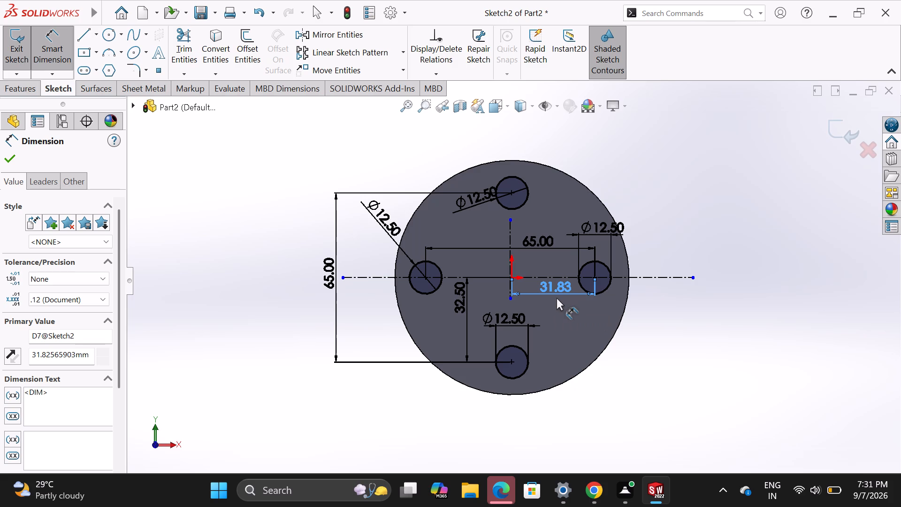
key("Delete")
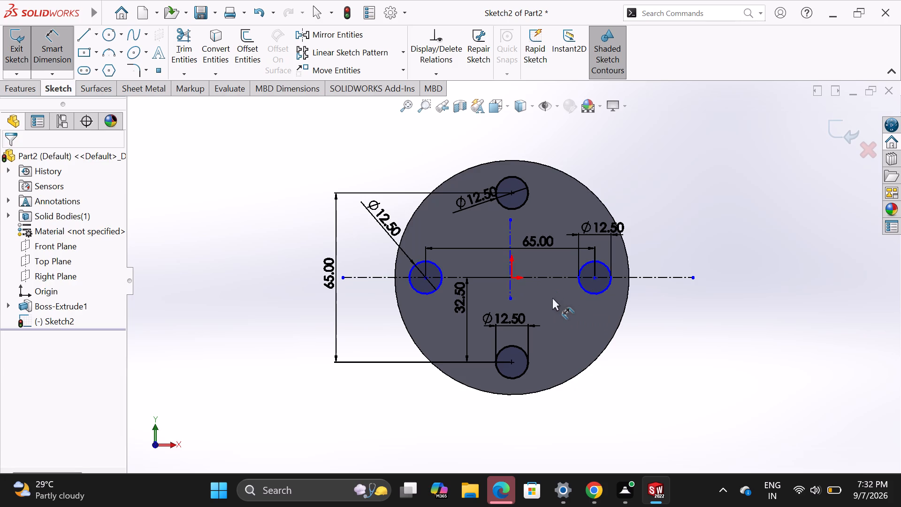
Add a Symmetric relation between the left and right circle centres about the vertical centerline.
right_click(241, 263)
left_click(265, 311)
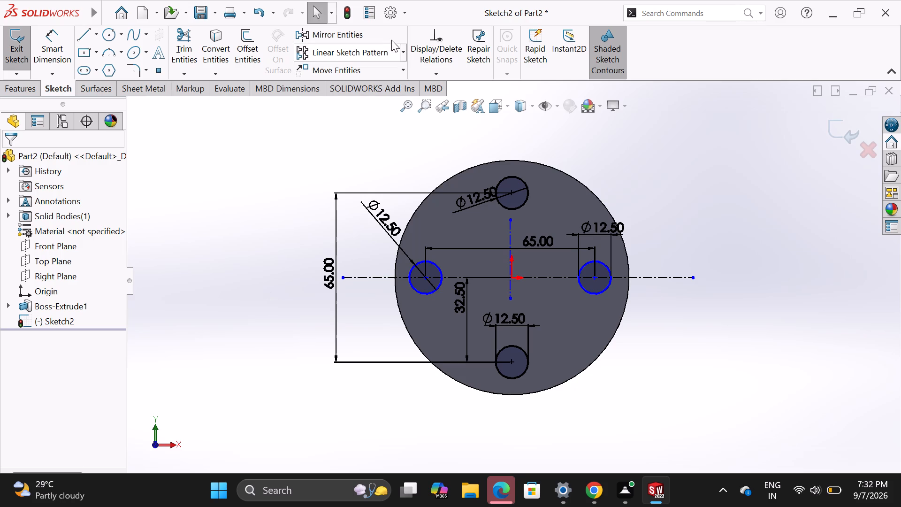
left_click(436, 74)
left_click(441, 100)
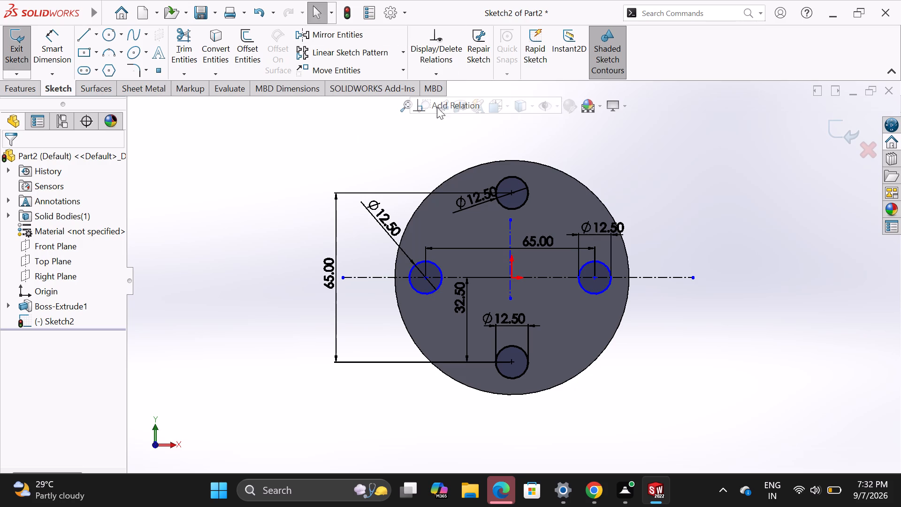
left_click(425, 277)
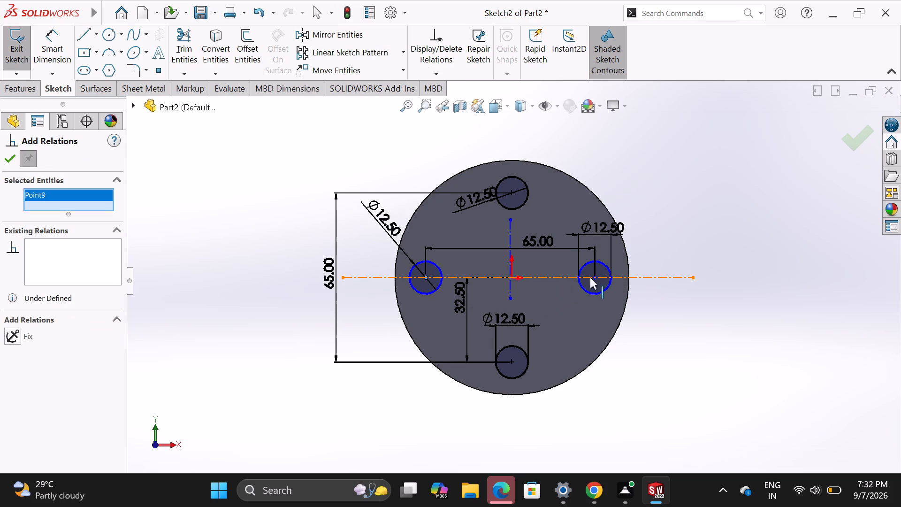
left_click(593, 278)
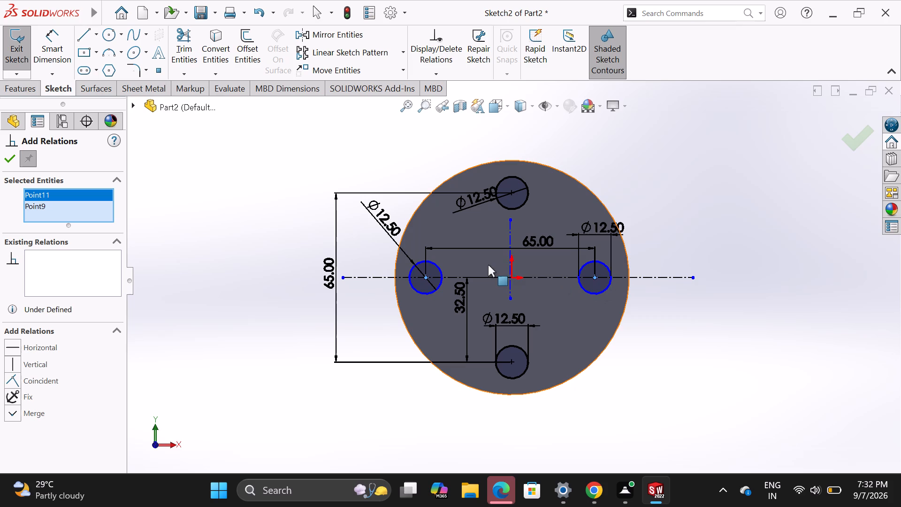
left_click(510, 239)
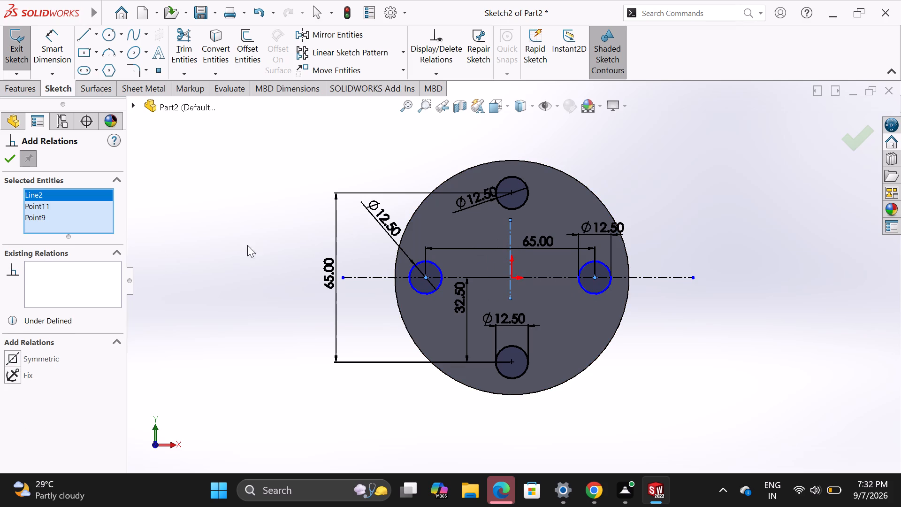
left_click(14, 353)
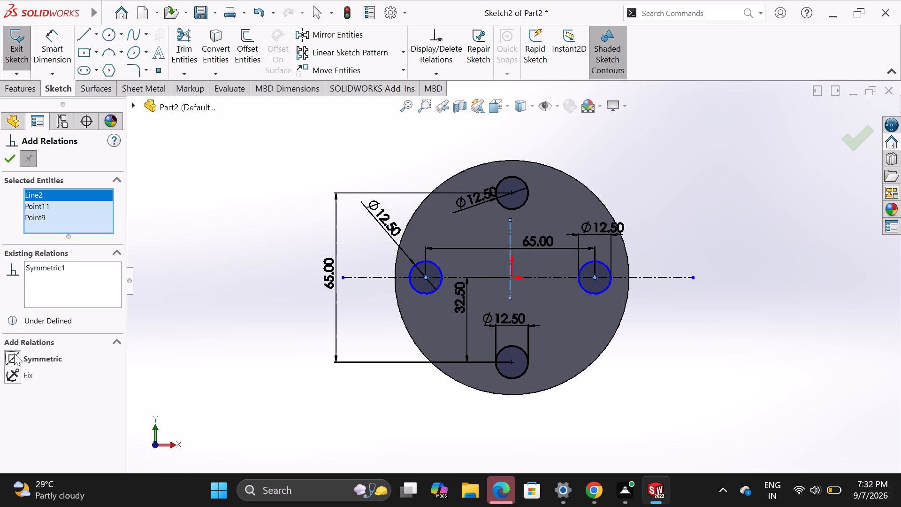
left_click(14, 355)
left_click(5, 156)
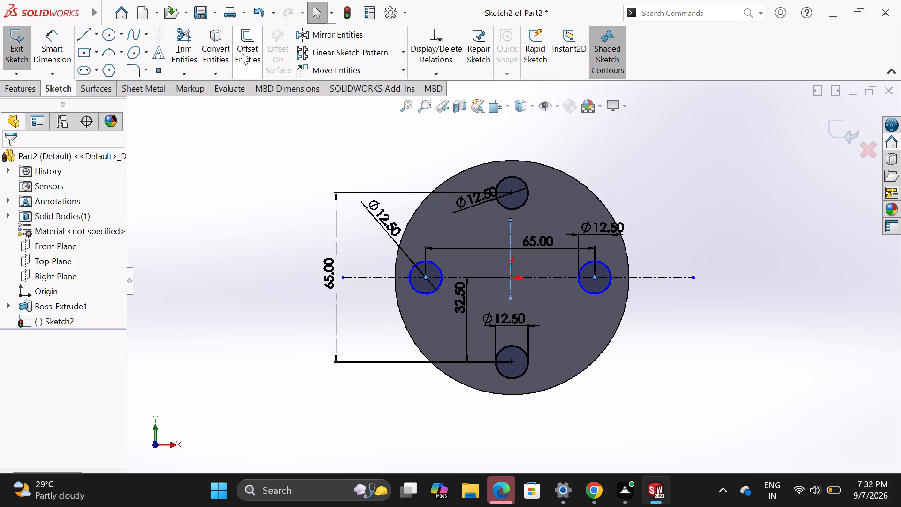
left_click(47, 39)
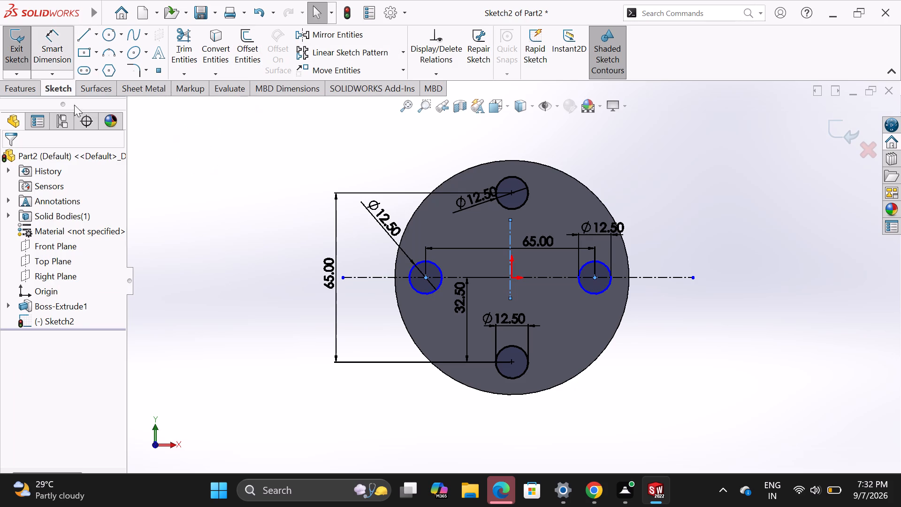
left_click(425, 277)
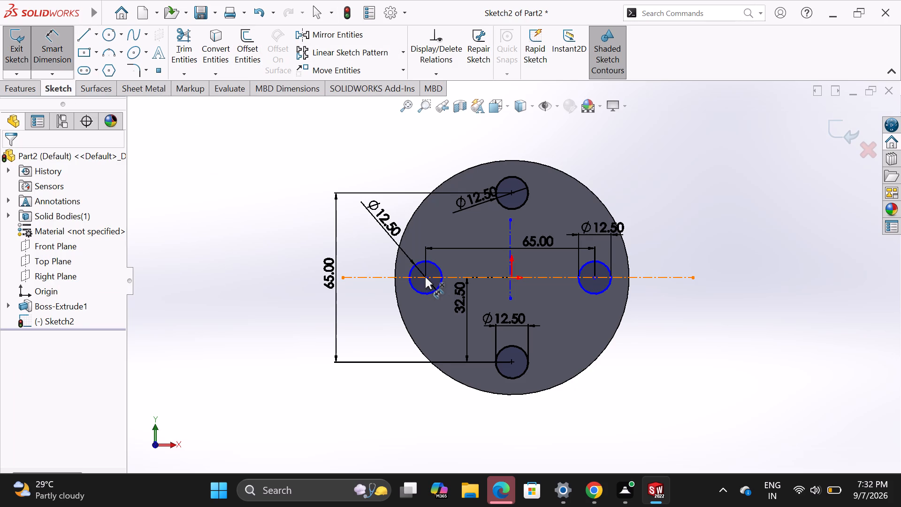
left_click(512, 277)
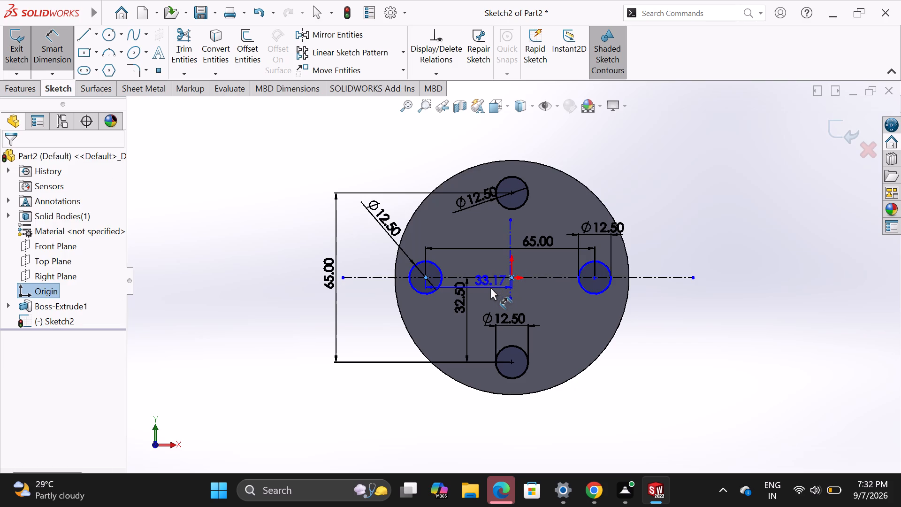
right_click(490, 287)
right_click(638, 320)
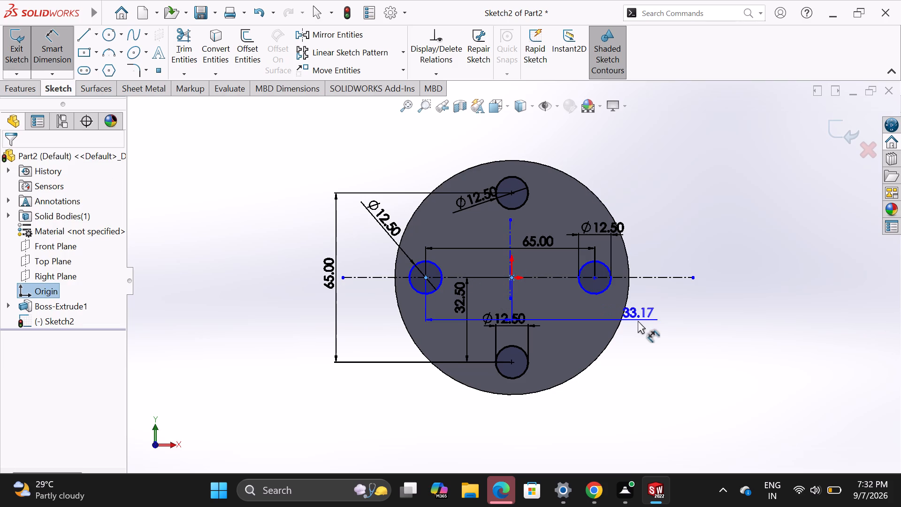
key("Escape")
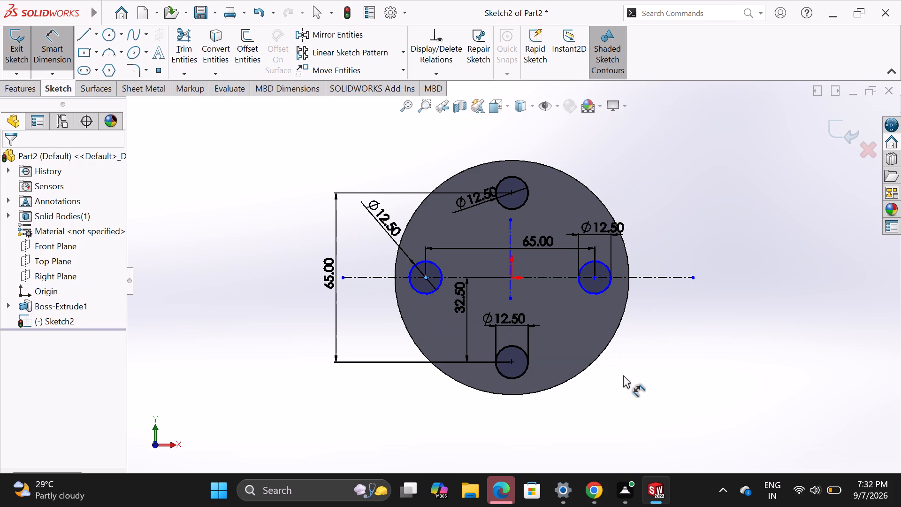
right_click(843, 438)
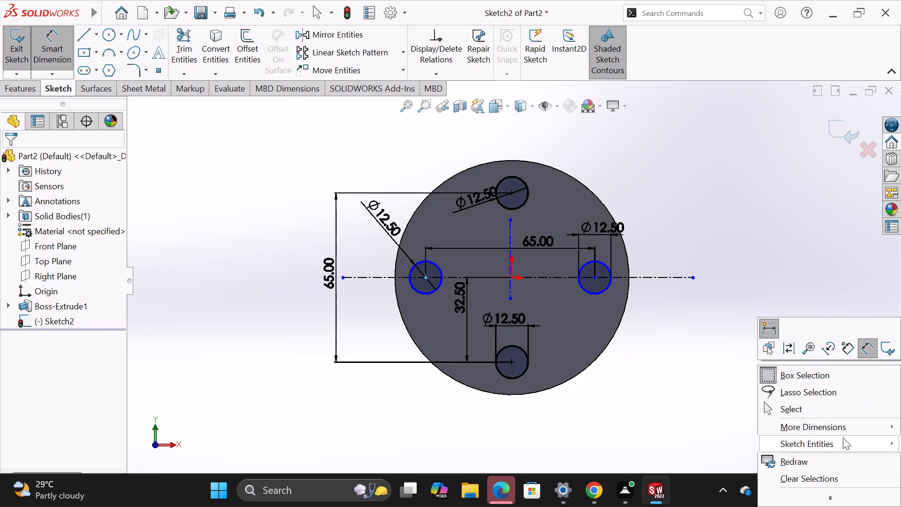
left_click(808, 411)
Make the vertical centerline coincident with the origin.
scroll(496, 303, "down", 2)
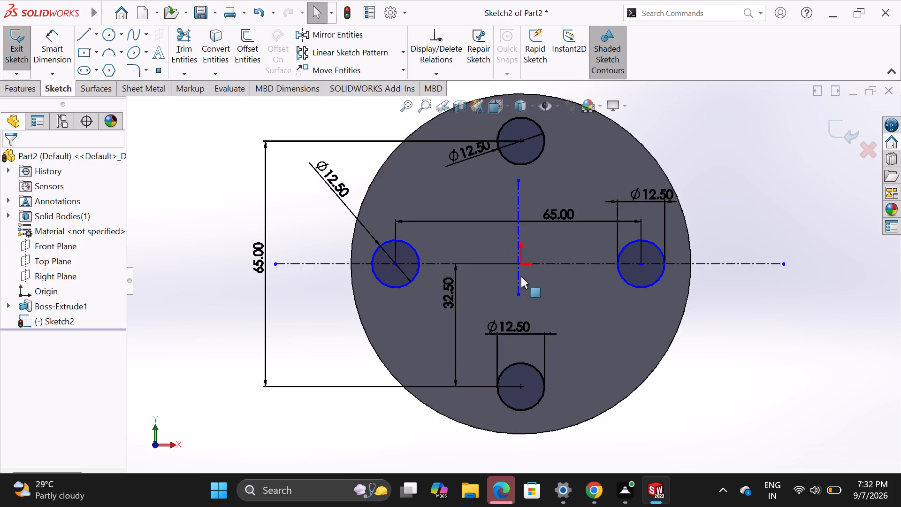
scroll(521, 277, "down", 5)
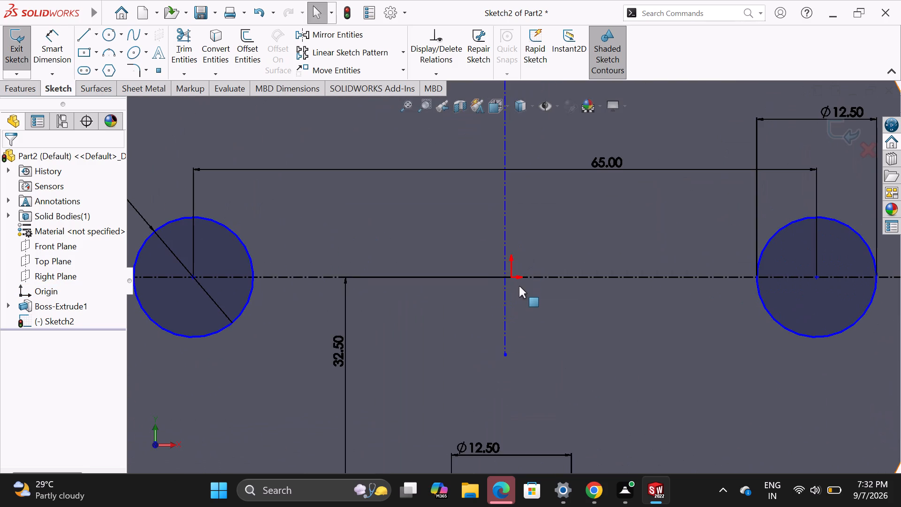
left_click(506, 264)
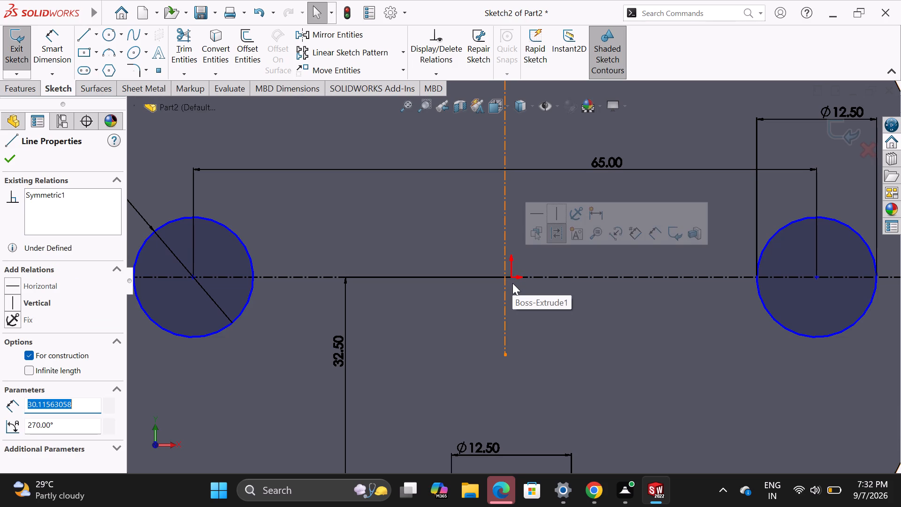
left_click(512, 277, "ctrl")
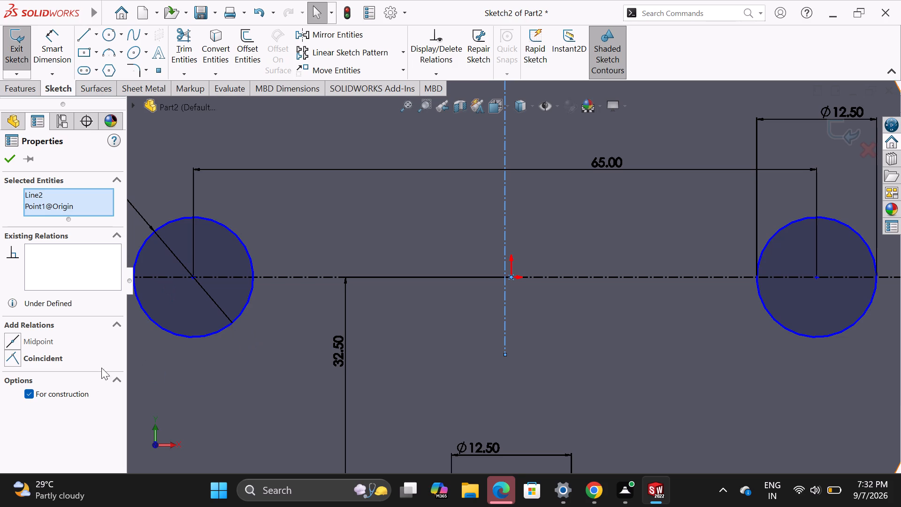
left_click(11, 360)
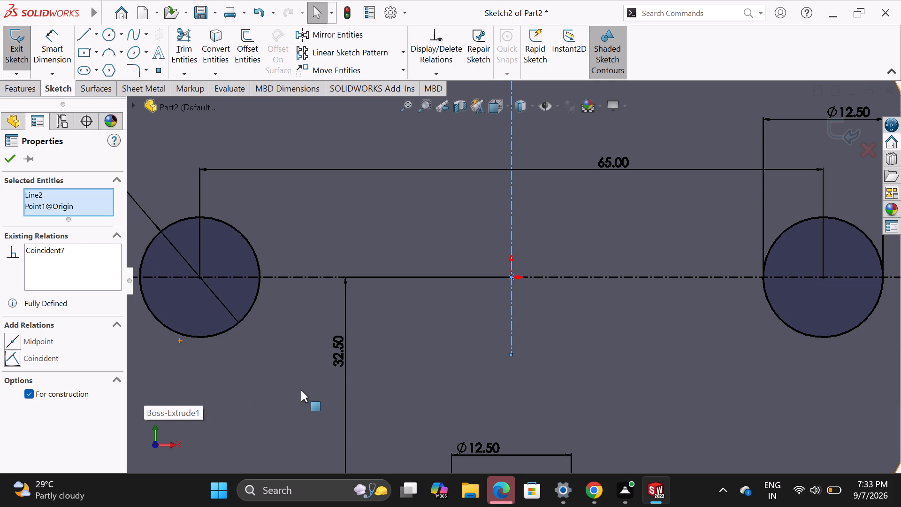
left_click(6, 164)
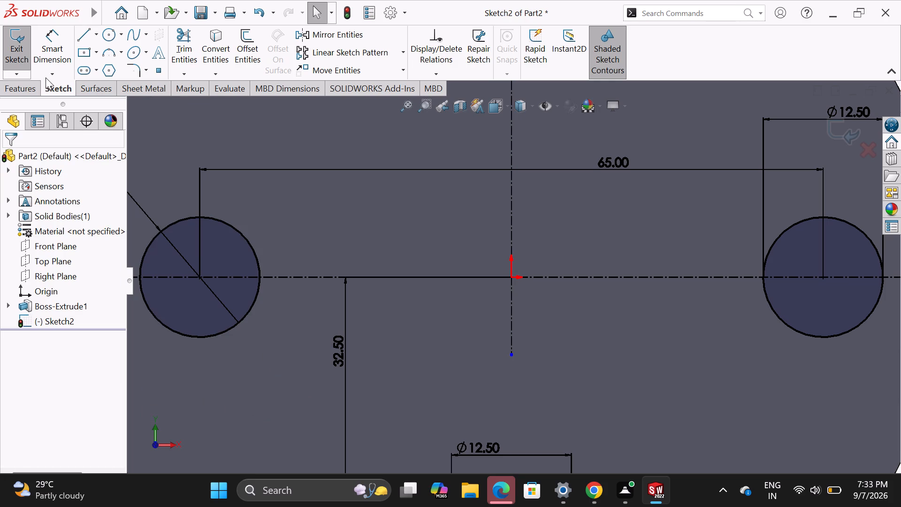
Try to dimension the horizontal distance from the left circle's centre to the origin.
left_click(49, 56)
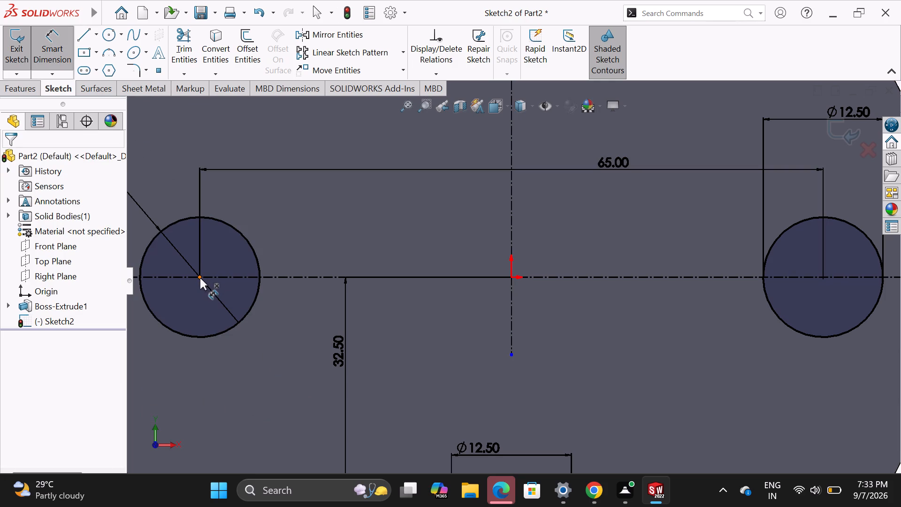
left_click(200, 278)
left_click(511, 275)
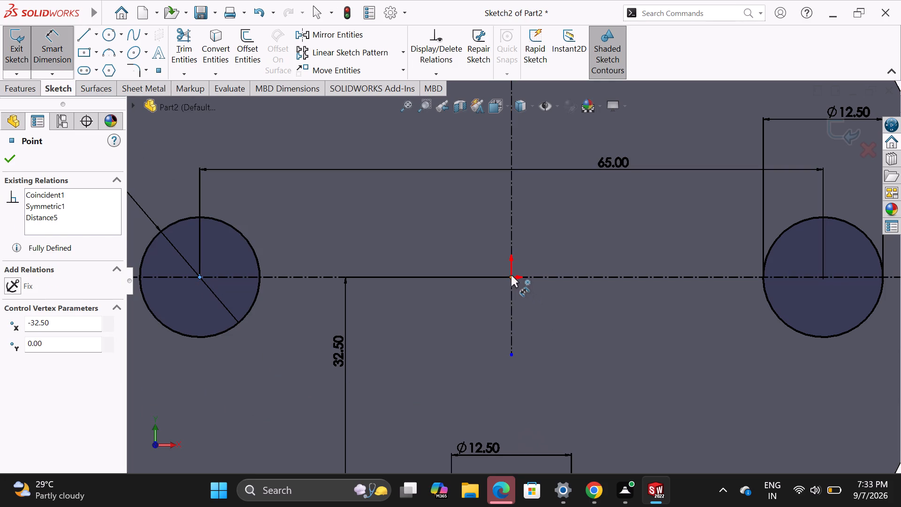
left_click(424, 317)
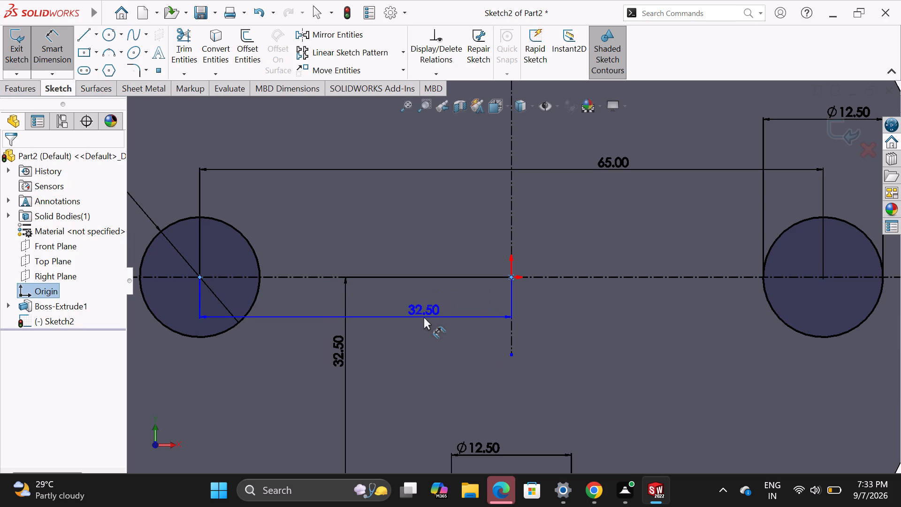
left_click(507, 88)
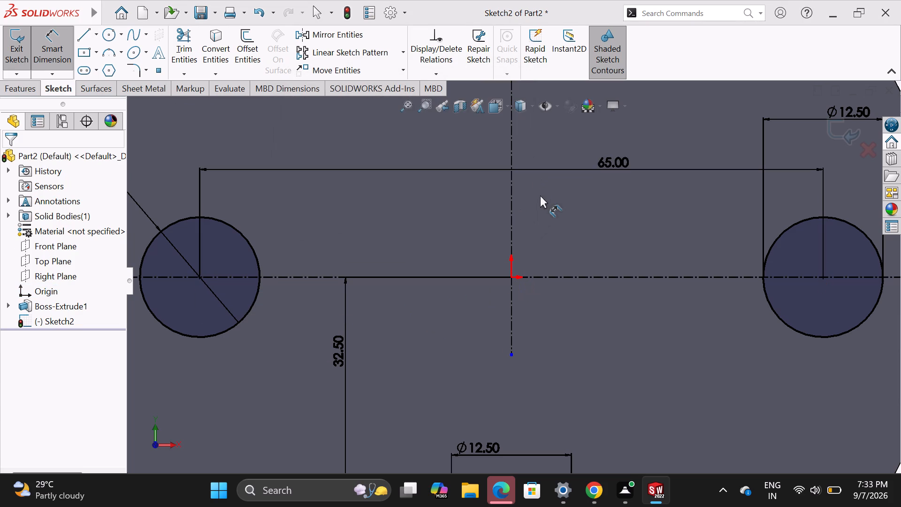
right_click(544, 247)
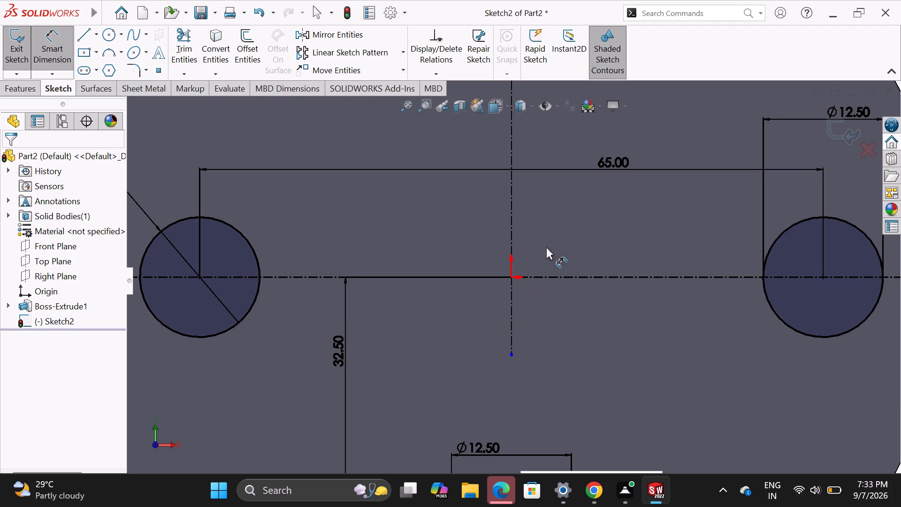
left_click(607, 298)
Exit the sketch and cut-extrude its four circles through the disc with a Blind depth of 14.20 mm.
scroll(574, 317, "up", 3)
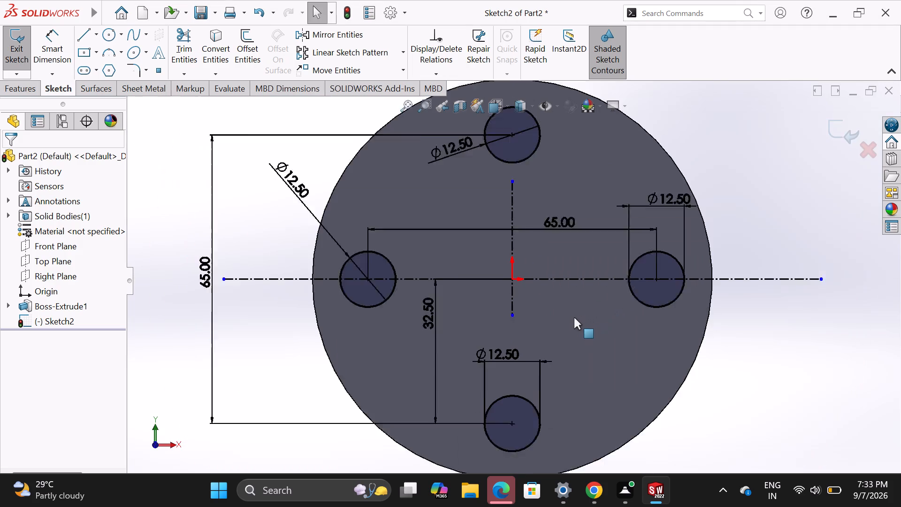
scroll(574, 317, "up", 1)
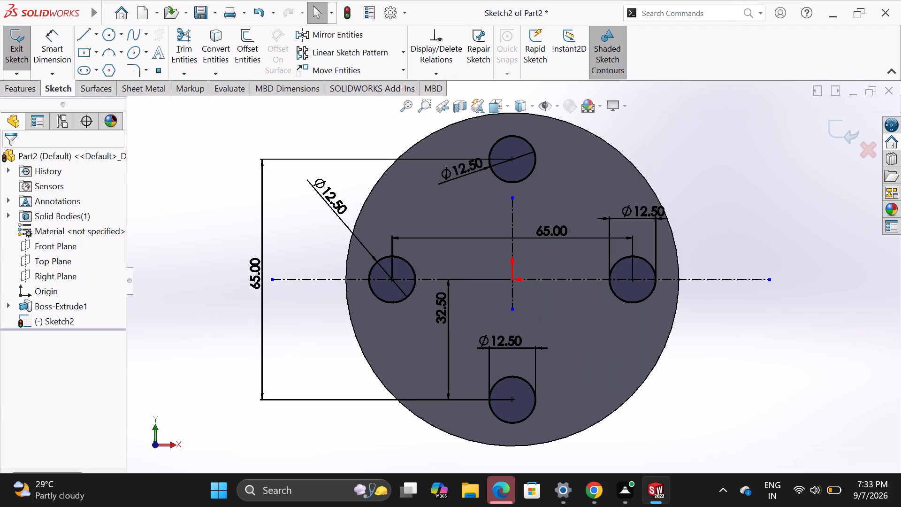
left_click(7, 47)
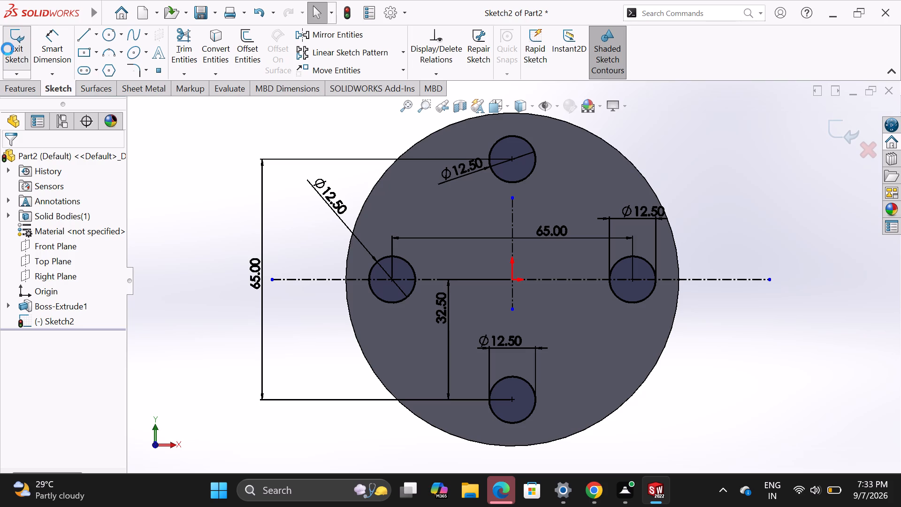
left_click(18, 90)
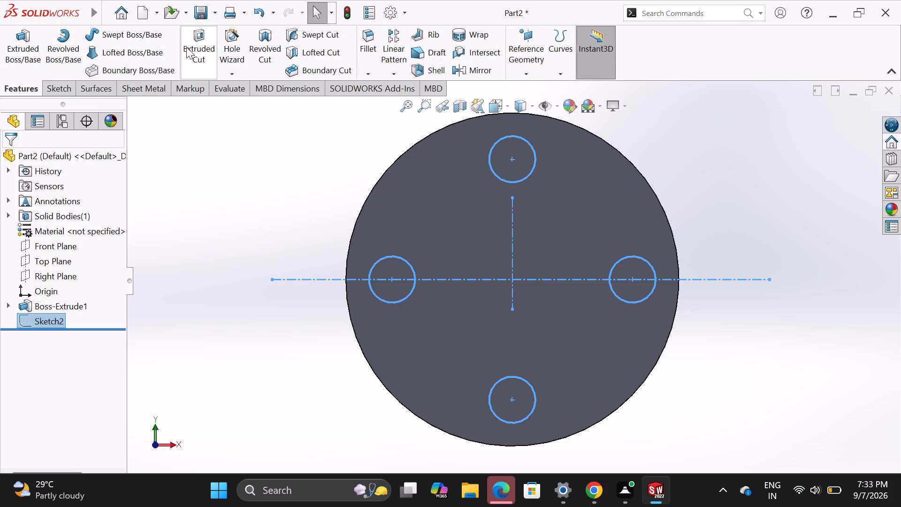
left_click(192, 45)
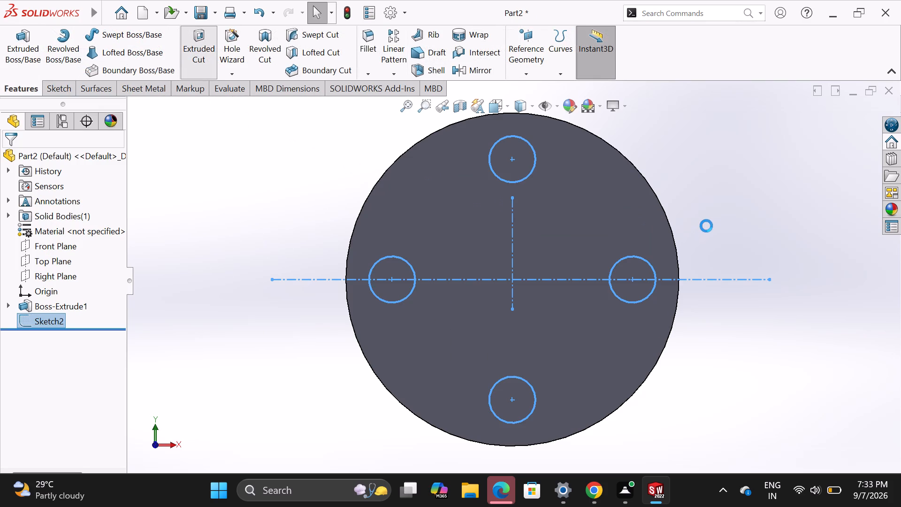
middle_click_drag(705, 225, 699, 240)
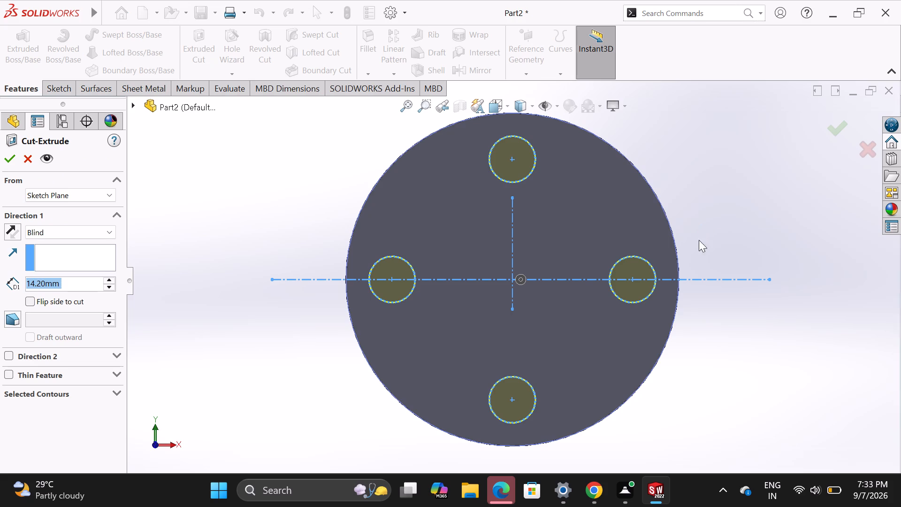
middle_click_drag(699, 240, 637, 286)
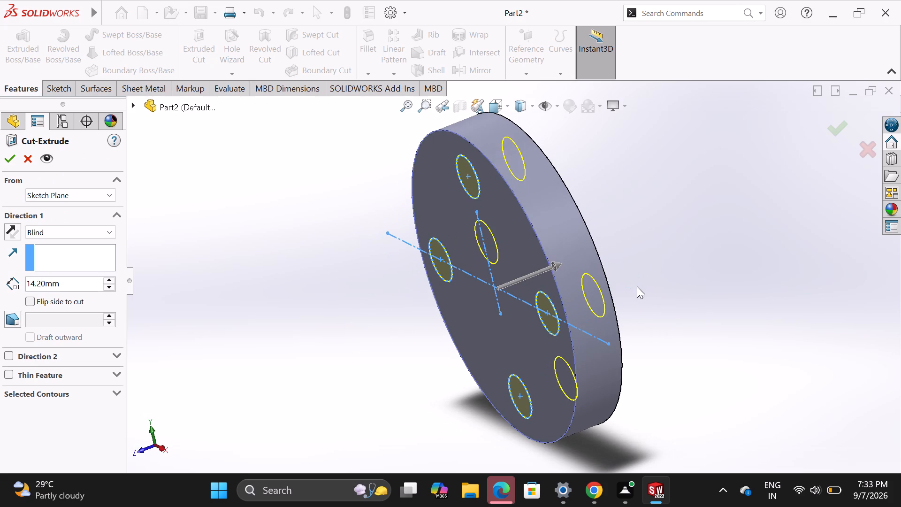
left_click(8, 157)
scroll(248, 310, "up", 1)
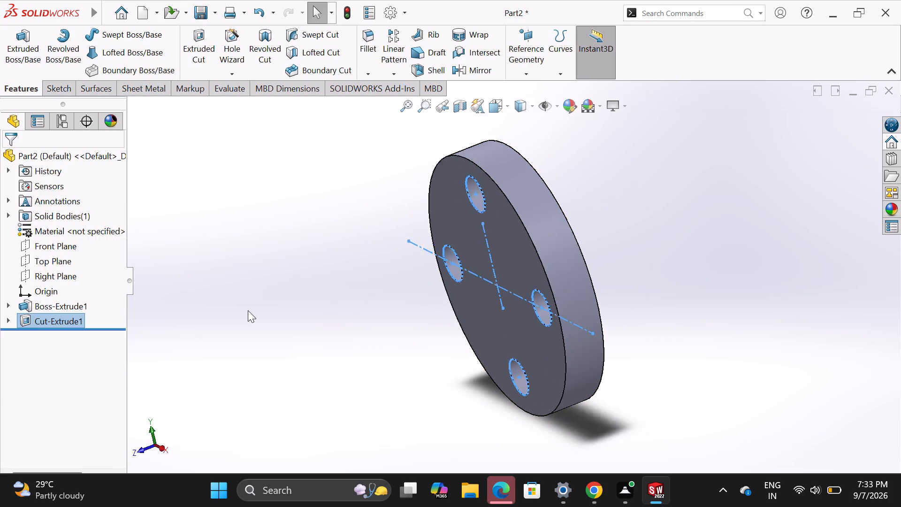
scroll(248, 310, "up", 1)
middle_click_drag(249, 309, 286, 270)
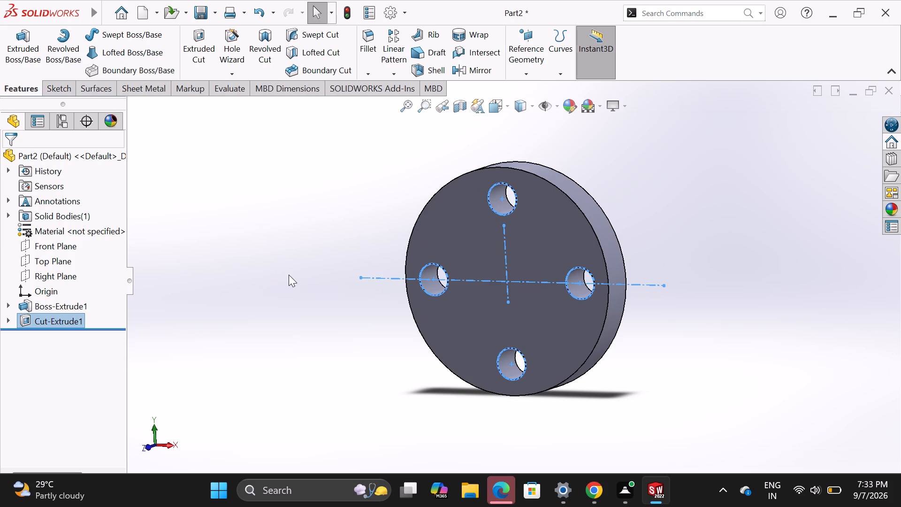
Start a sketch on the disc's front face and draw a circle of about 13.4 mm radius centred on the origin.
key("Escape")
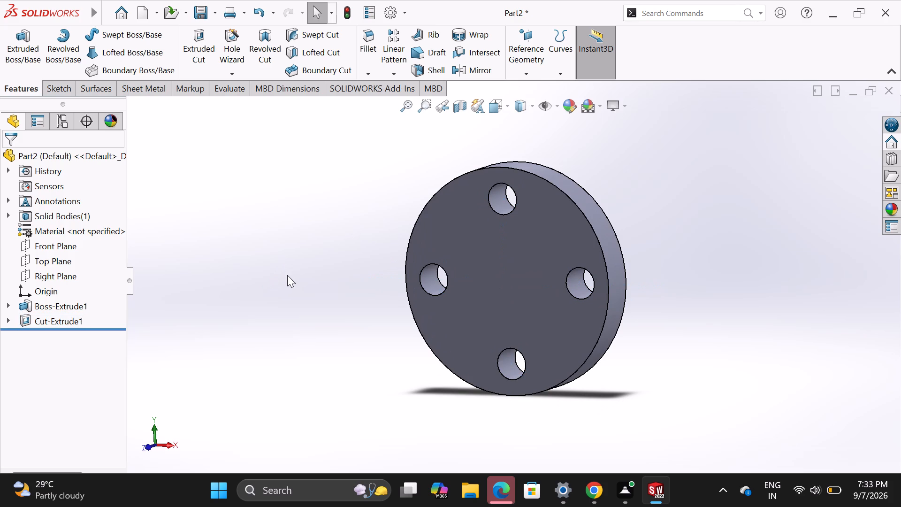
left_click(474, 271)
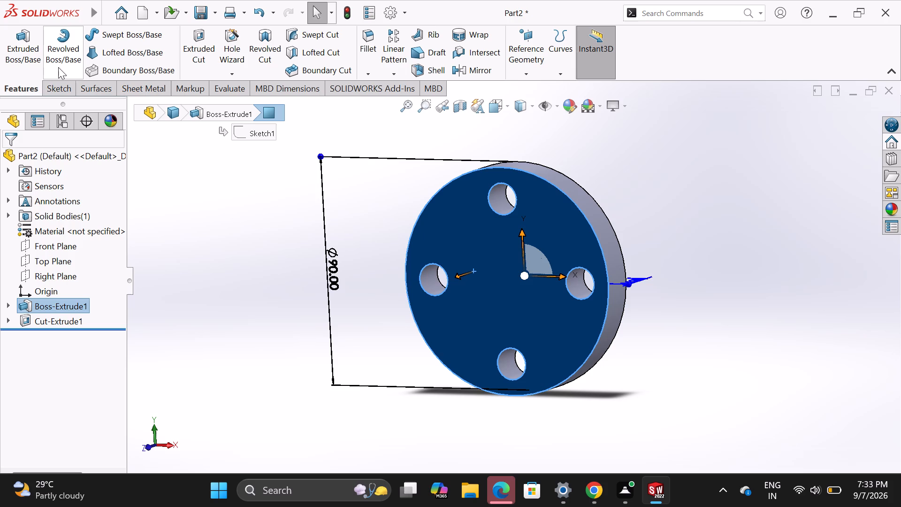
left_click(47, 89)
left_click(17, 40)
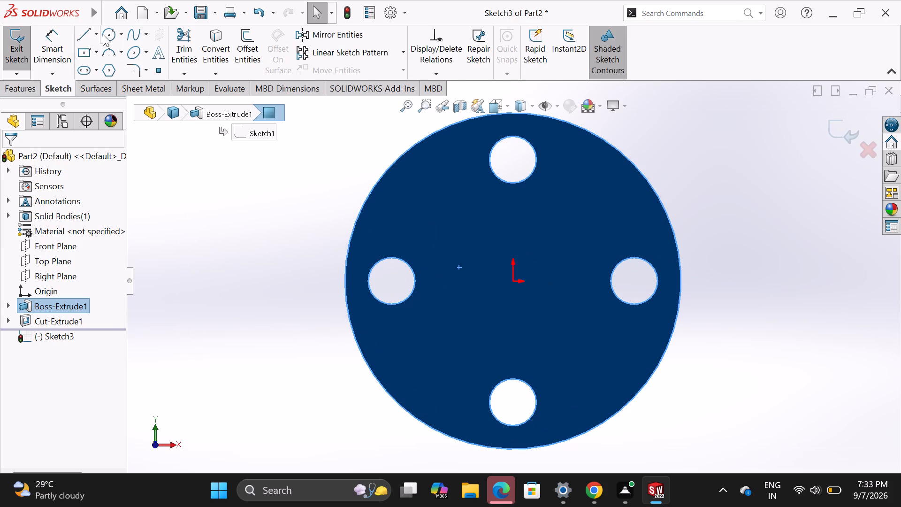
left_click(103, 34)
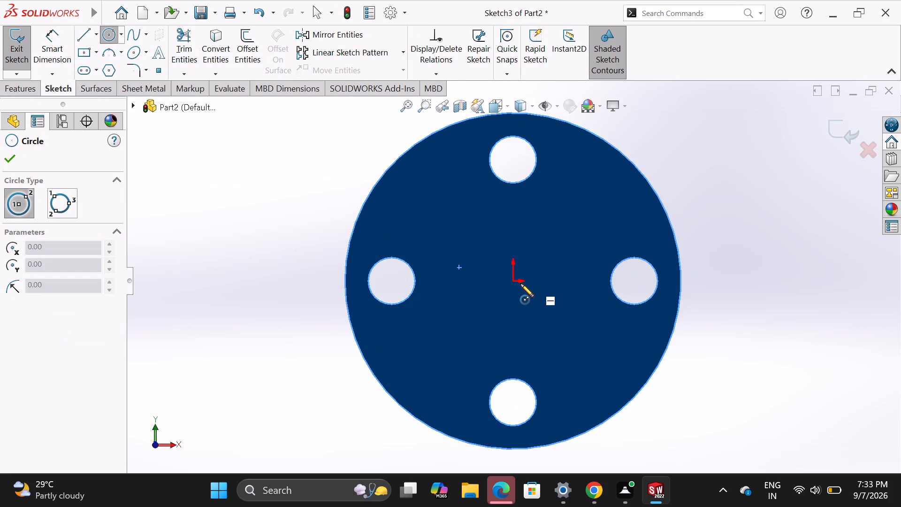
left_click(514, 281)
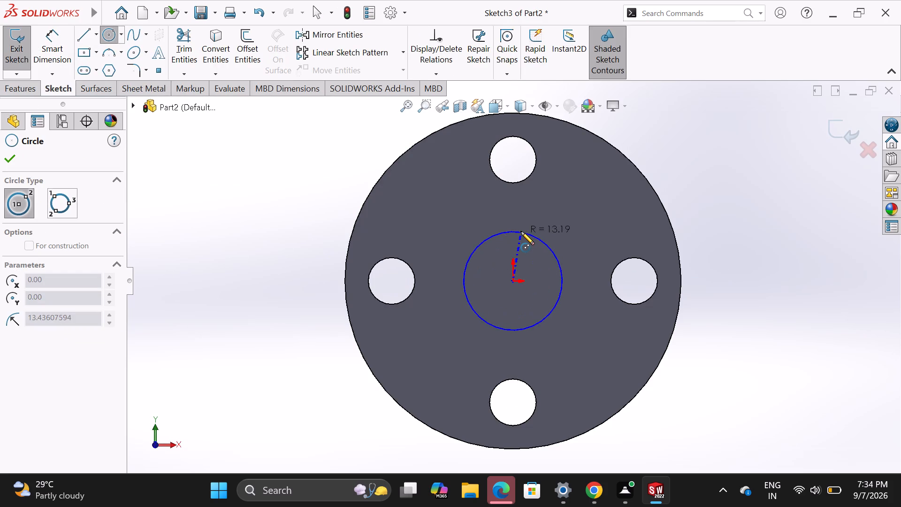
left_click(521, 231)
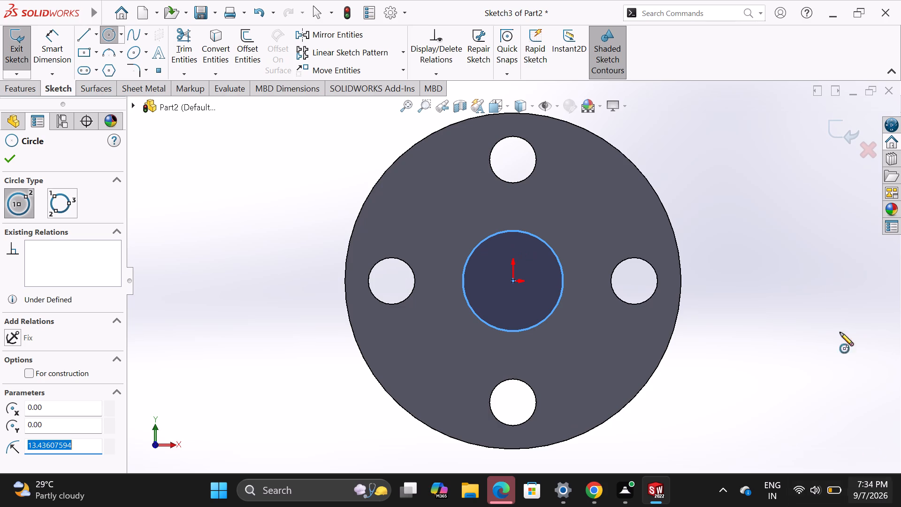
scroll(690, 291, "up", 1)
scroll(684, 290, "down", 1)
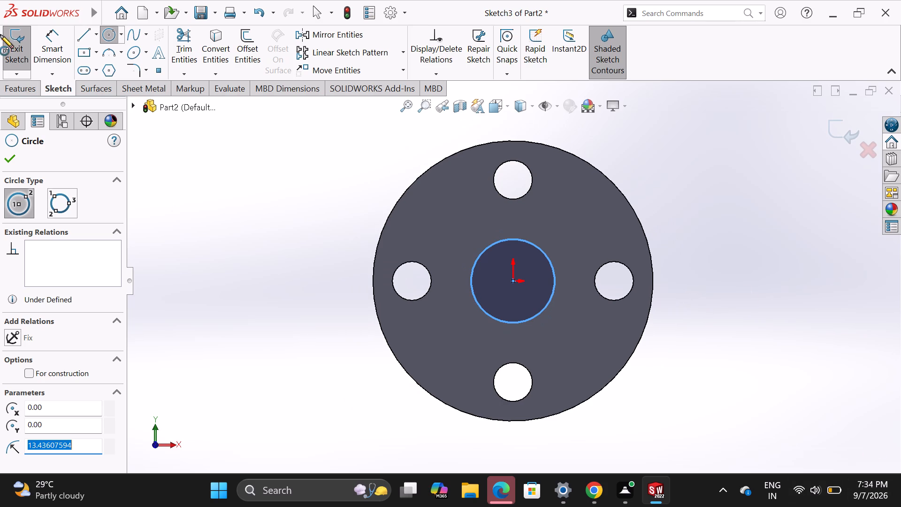
left_click(12, 161)
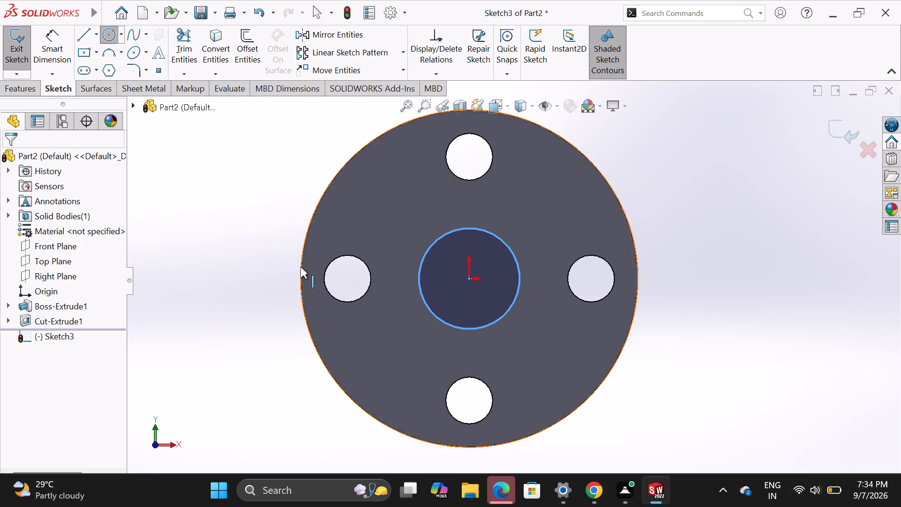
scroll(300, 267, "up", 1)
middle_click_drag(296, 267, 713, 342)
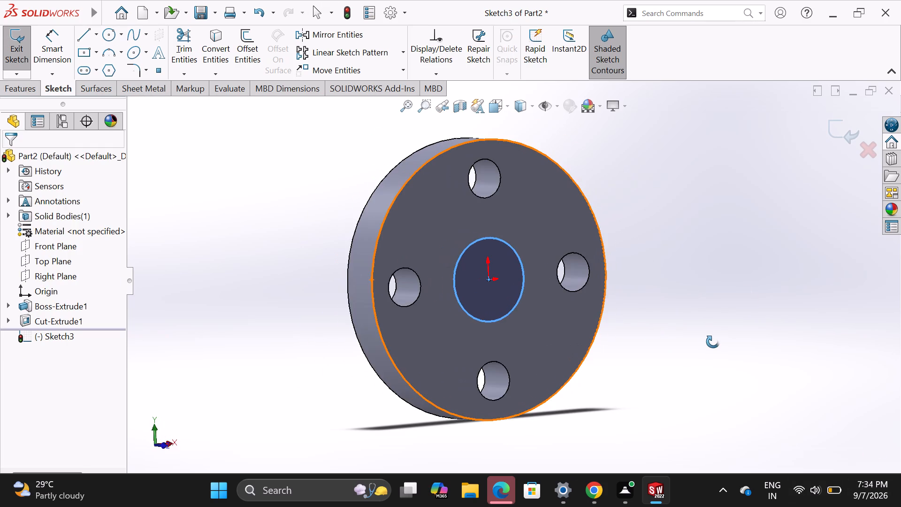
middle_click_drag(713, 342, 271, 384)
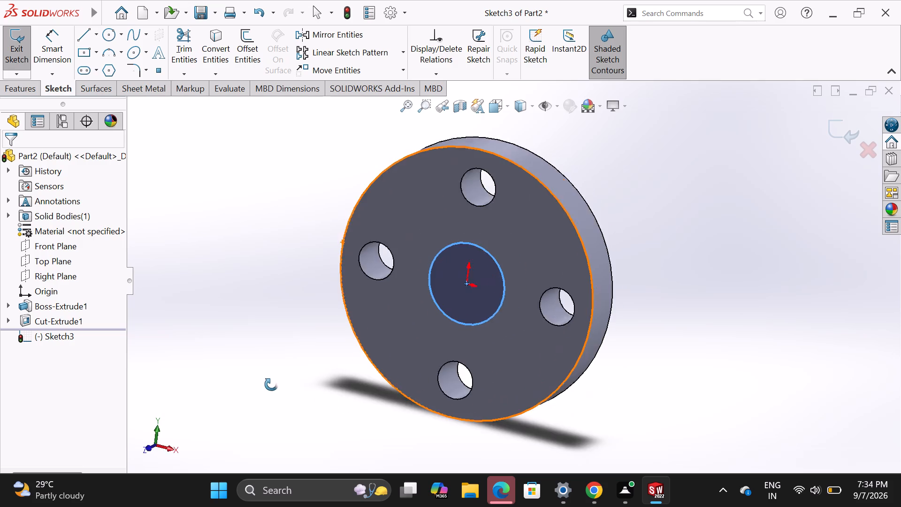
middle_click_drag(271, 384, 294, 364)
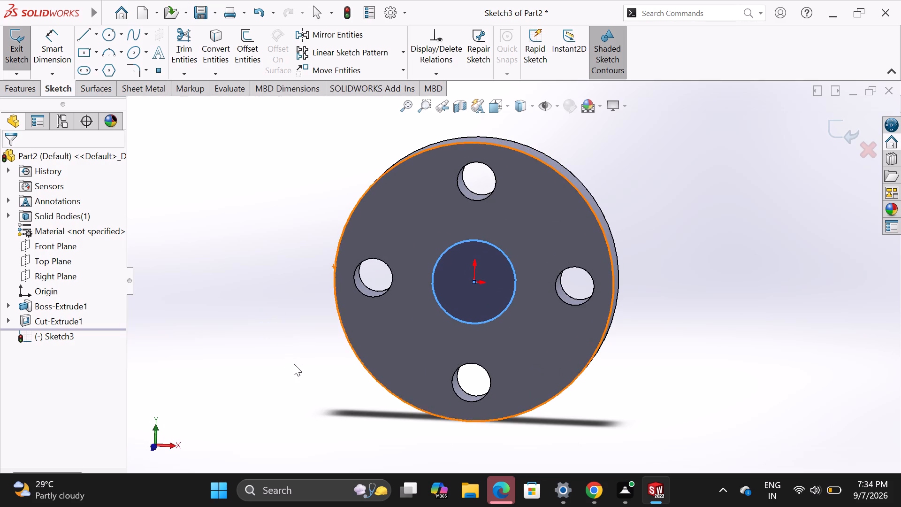
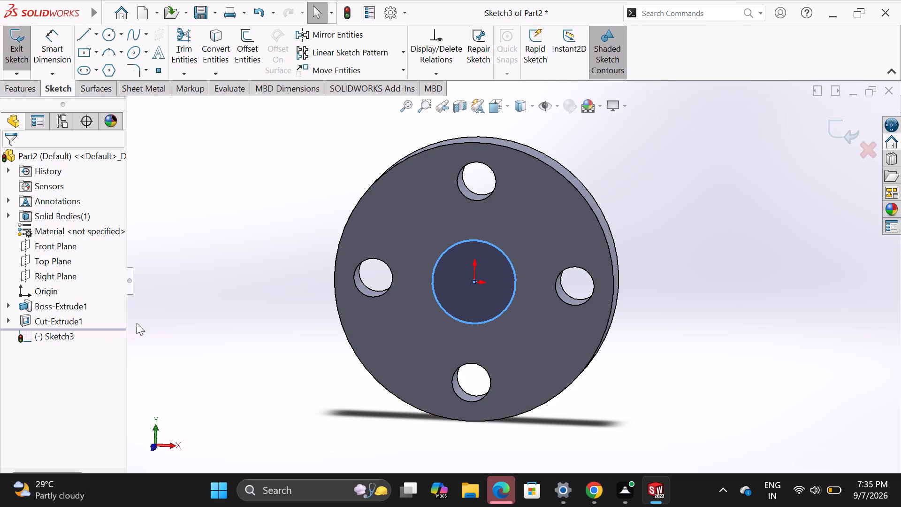
Inspect the disc's front face, rear and edge from several angles, checking the four holes and the central sketch circle.
scroll(285, 395, "up", 2)
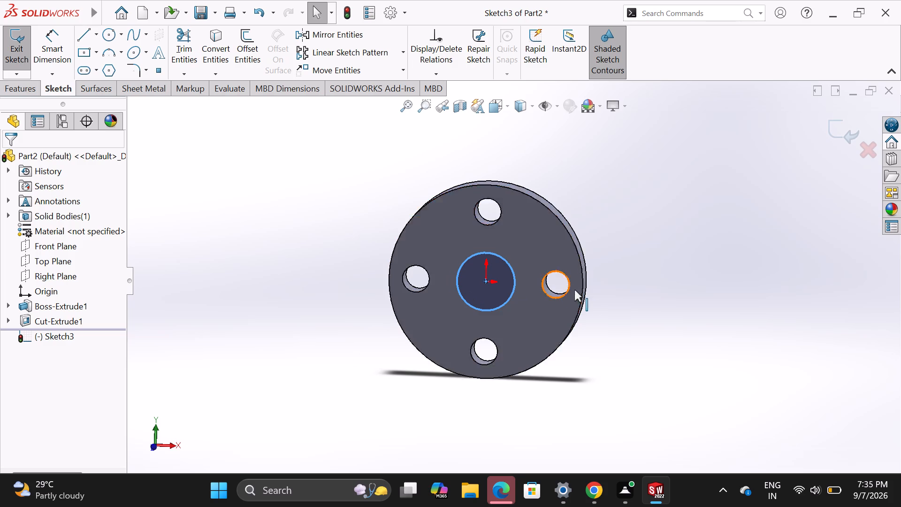
middle_click_drag(620, 260, 298, 354)
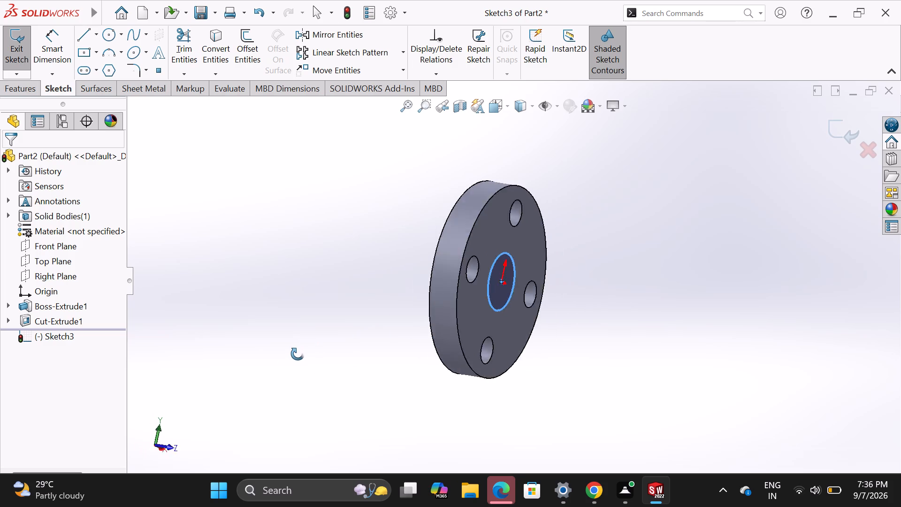
middle_click_drag(298, 354, 264, 314)
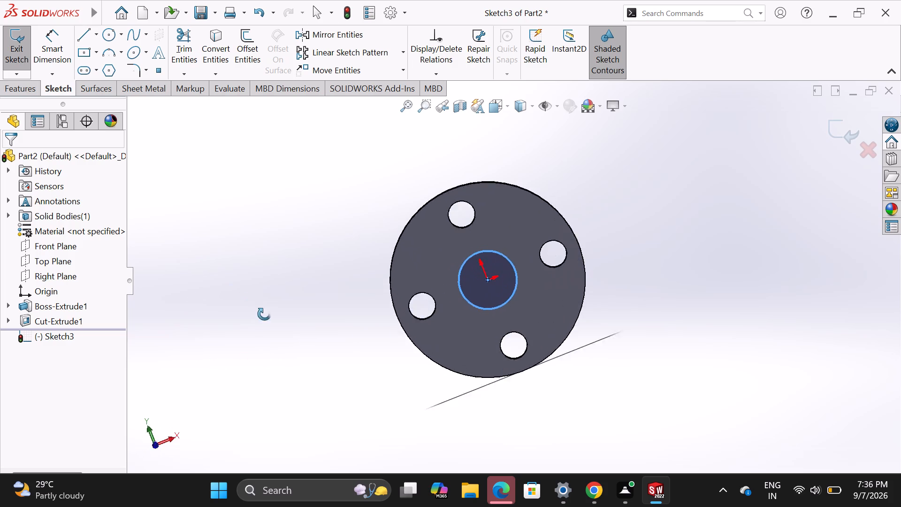
middle_click_drag(264, 314, 254, 279)
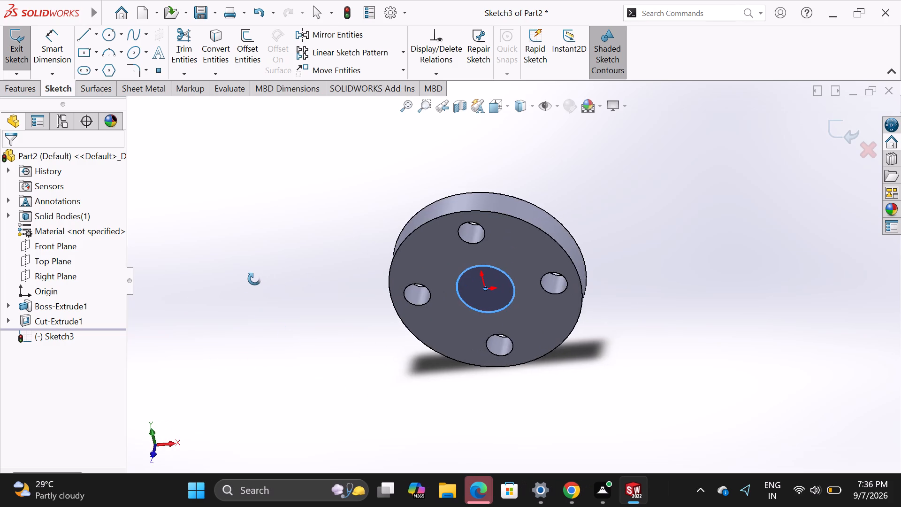
middle_click_drag(254, 279, 255, 230)
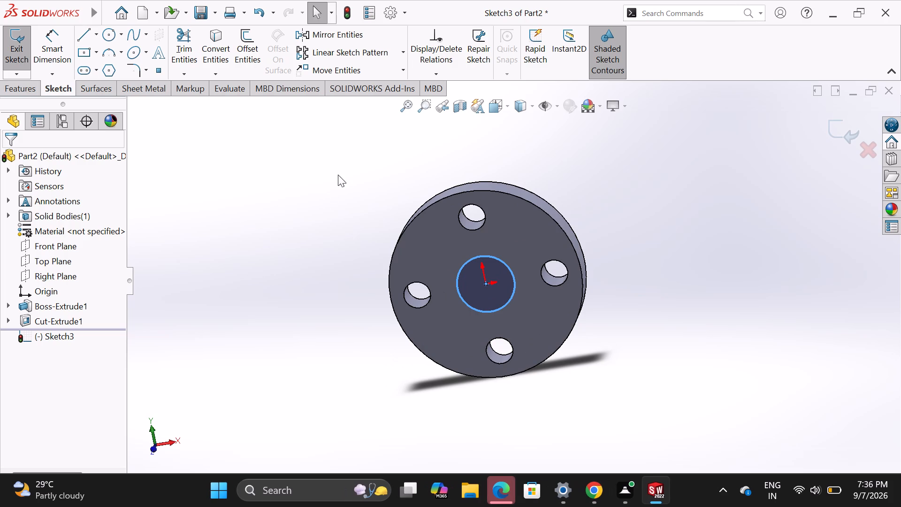
scroll(381, 196, "up", 1)
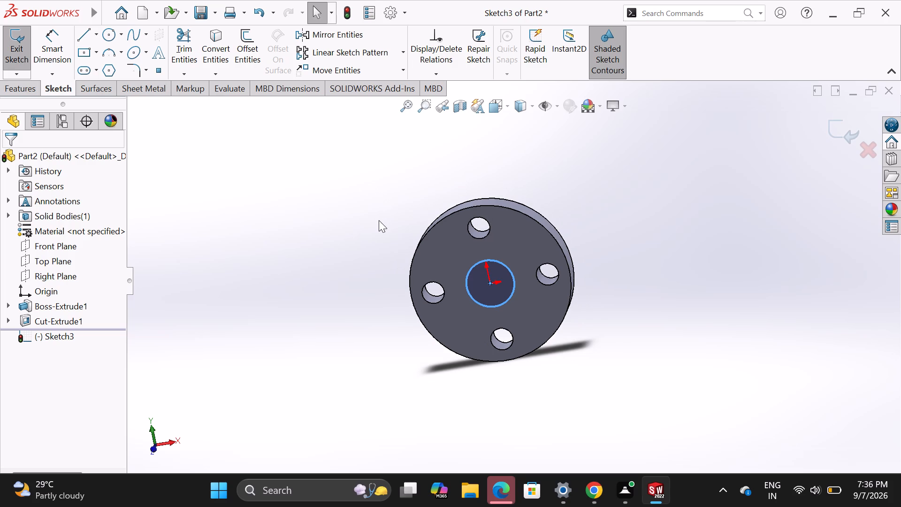
middle_click_drag(379, 222, 396, 156)
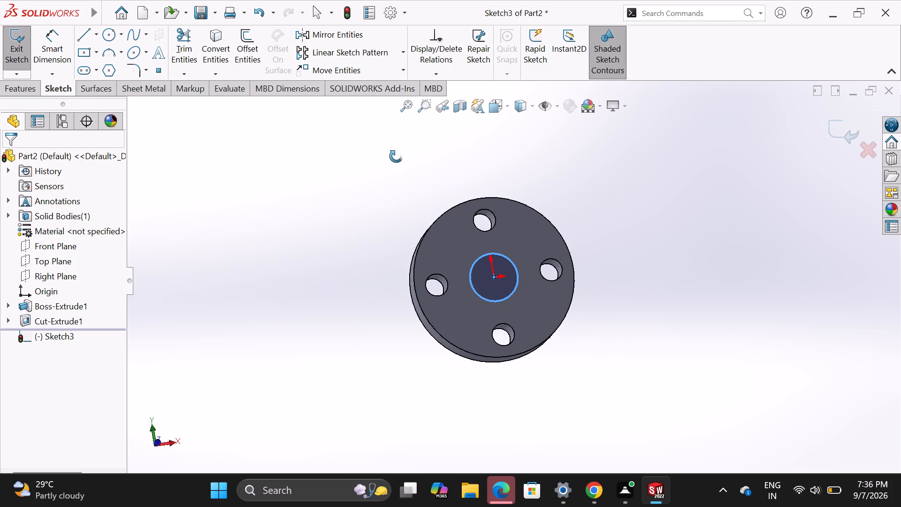
middle_click_drag(396, 156, 275, 227)
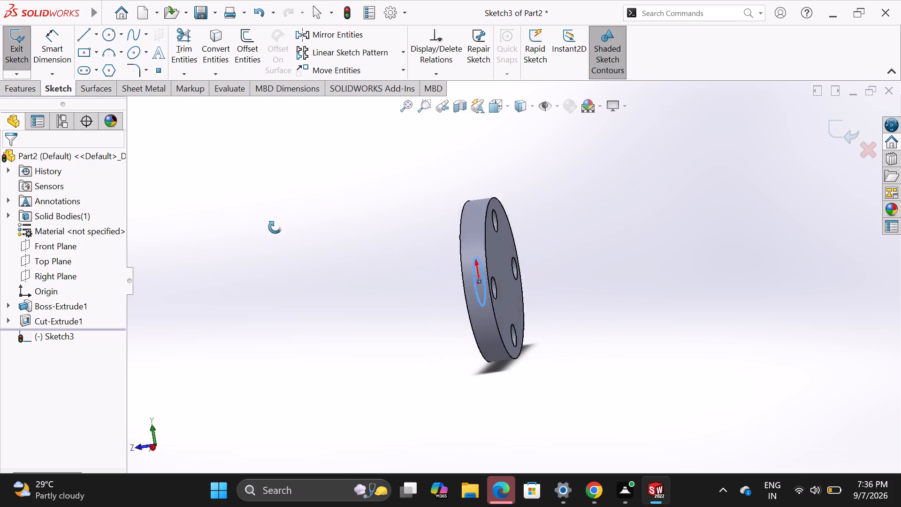
middle_click_drag(275, 227, 171, 297)
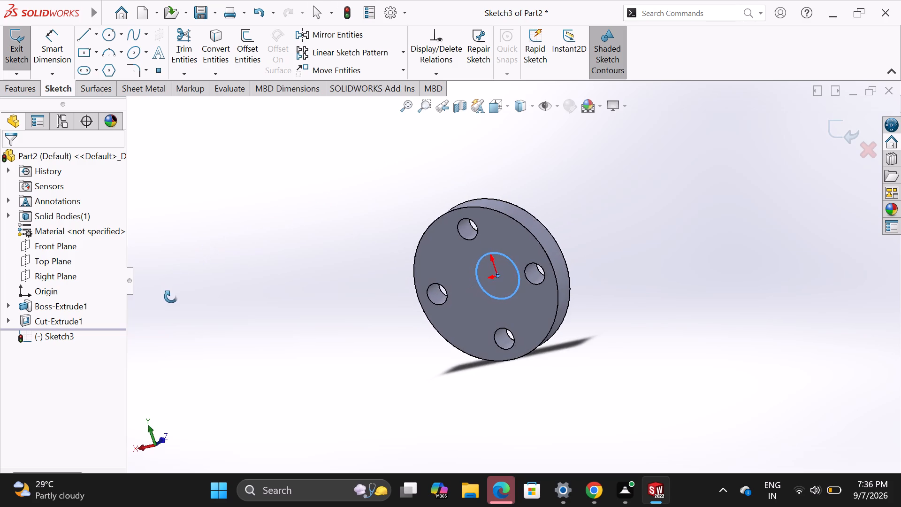
middle_click_drag(171, 297, 397, 290)
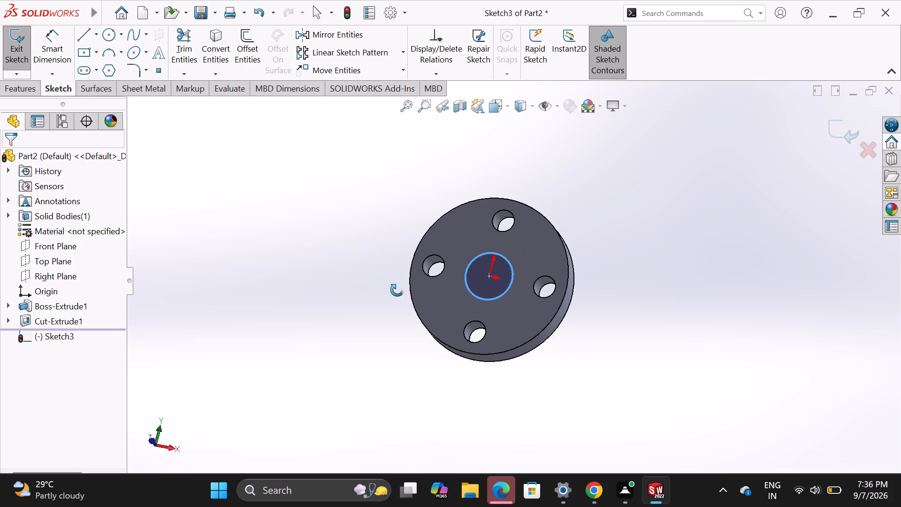
middle_click_drag(397, 290, 367, 364)
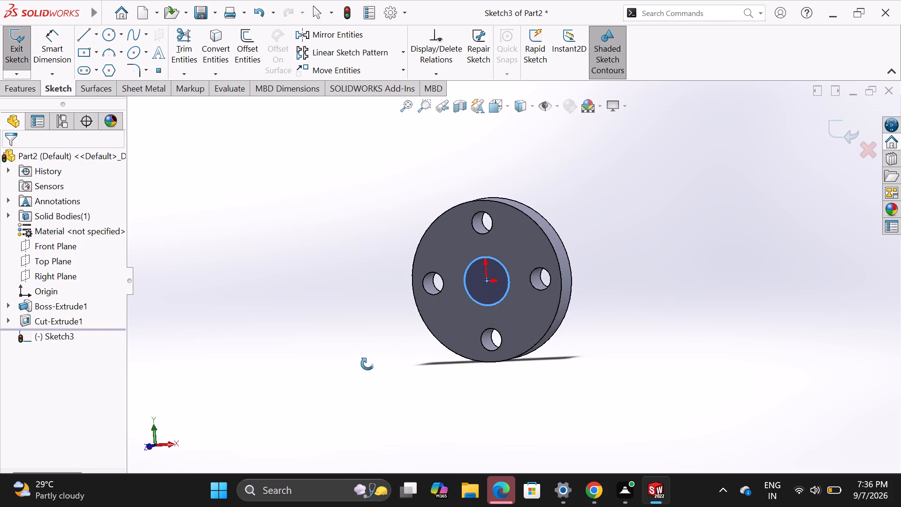
middle_click_drag(367, 364, 380, 387)
middle_click(380, 387)
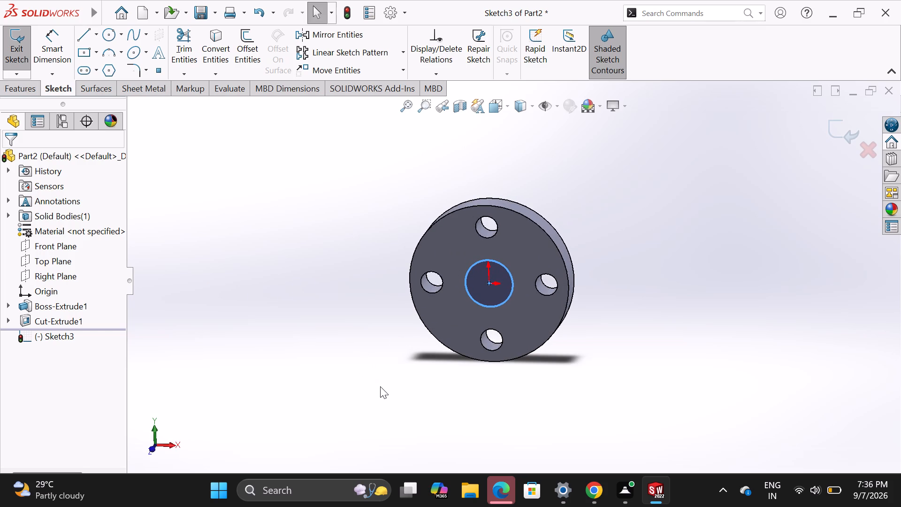
scroll(503, 311, "down", 3)
scroll(498, 226, "down", 2)
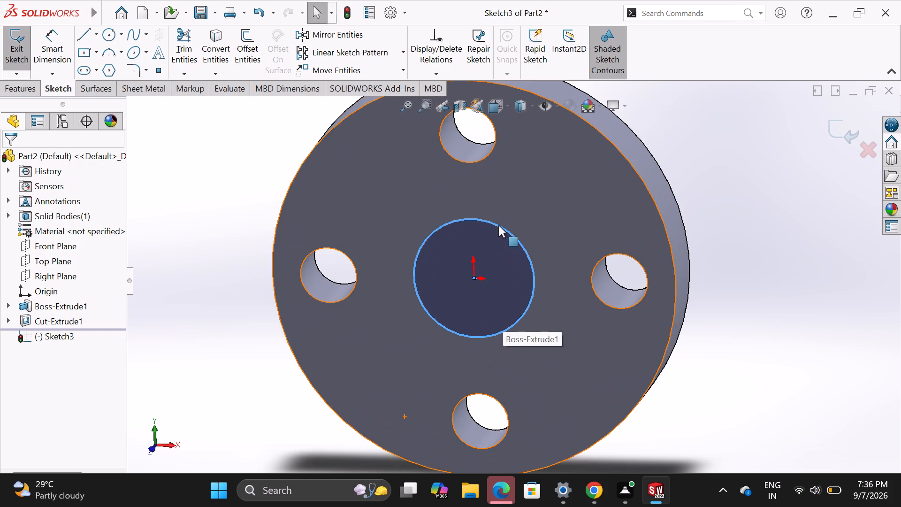
scroll(498, 225, "up", 2)
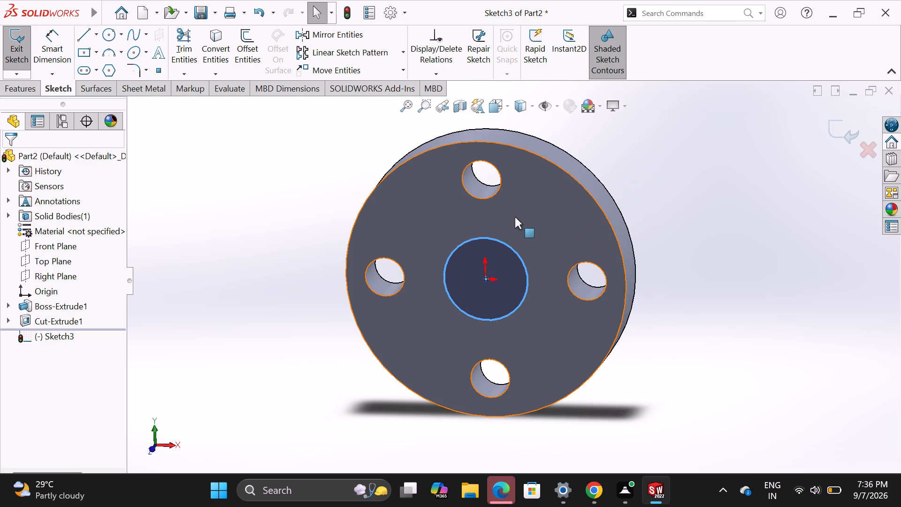
middle_click_drag(552, 218, 559, 177)
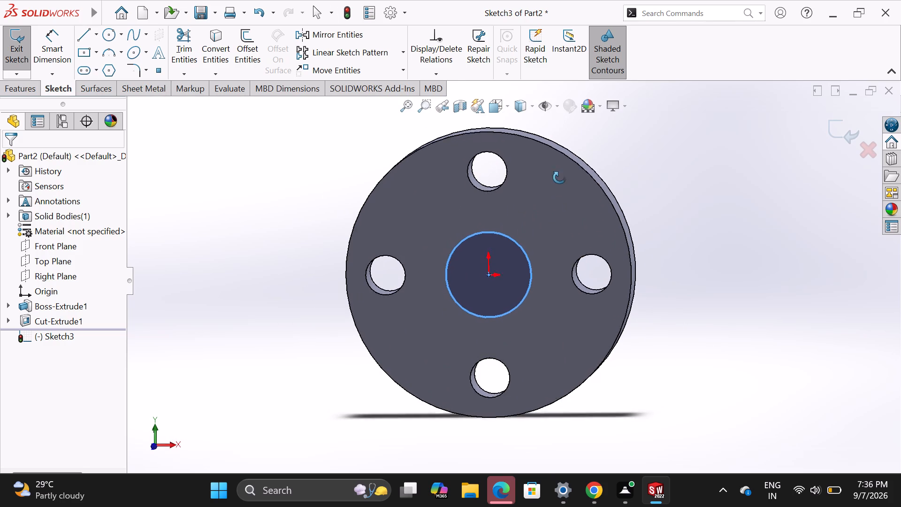
middle_click_drag(559, 177, 560, 185)
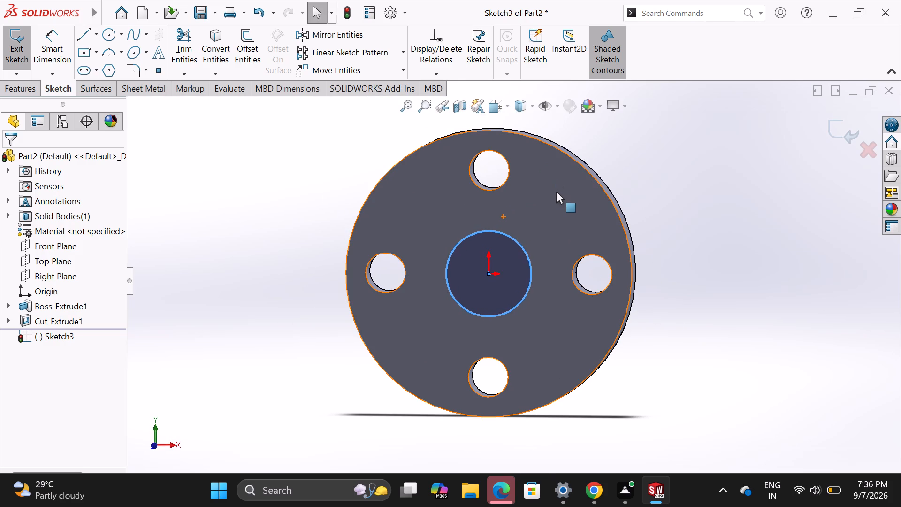
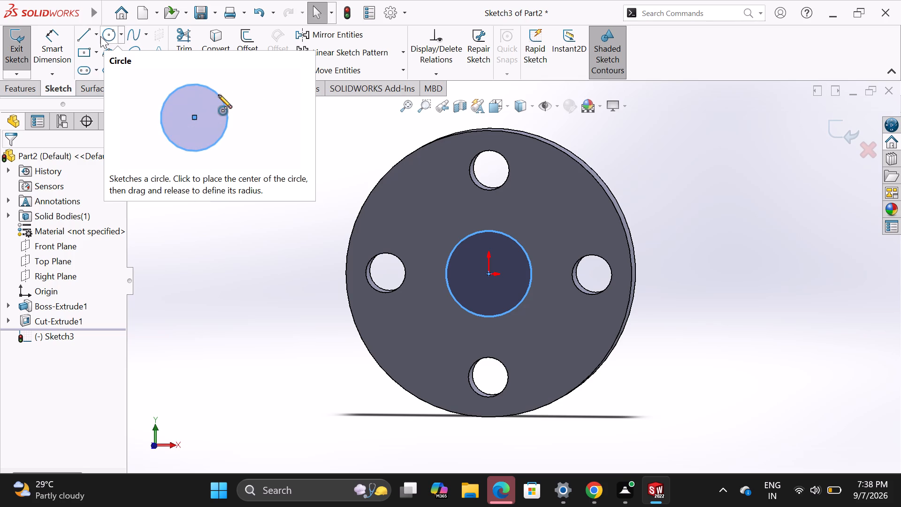
Dimension the central sketch circle to a 40 mm diameter and exit the sketch.
left_click(60, 38)
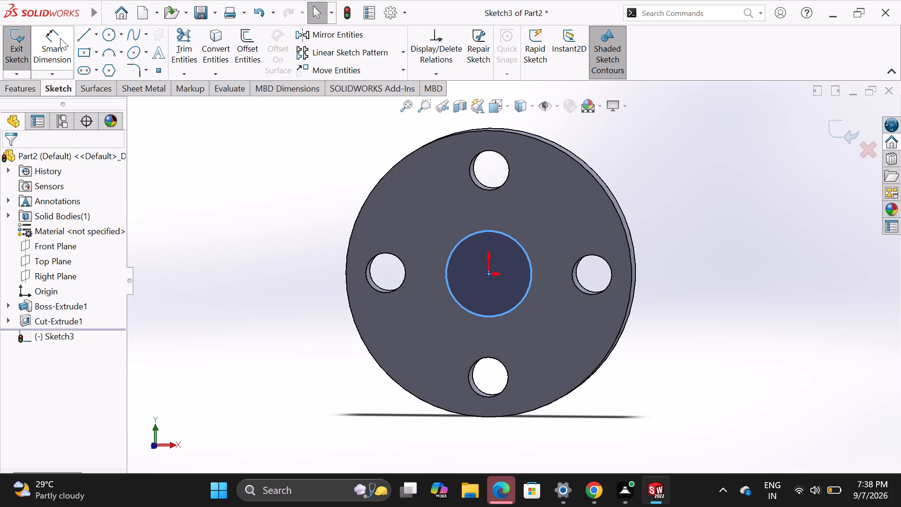
left_click(446, 278)
left_click(321, 257)
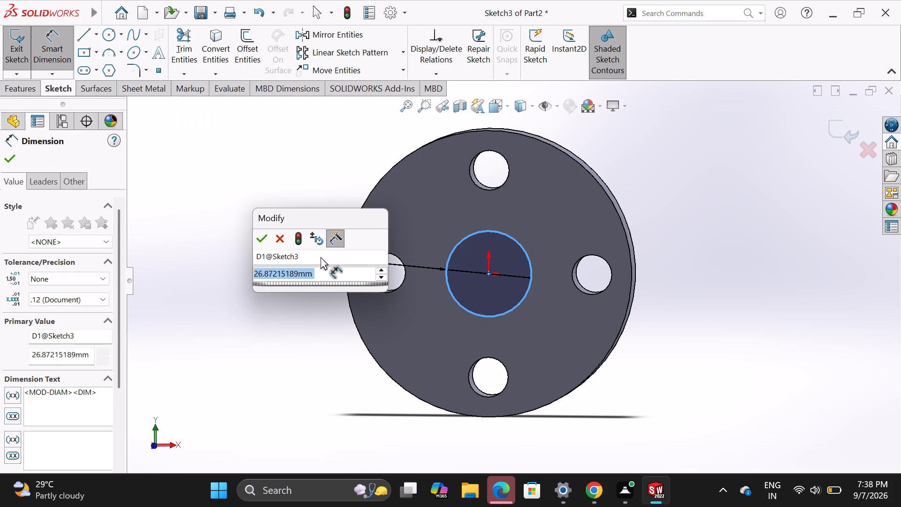
key("4")
key("0")
key("Return")
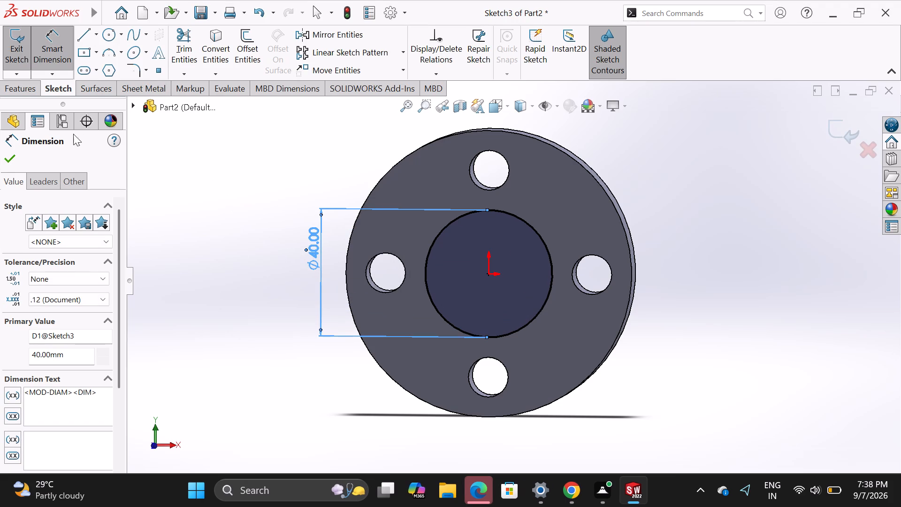
left_click(9, 160)
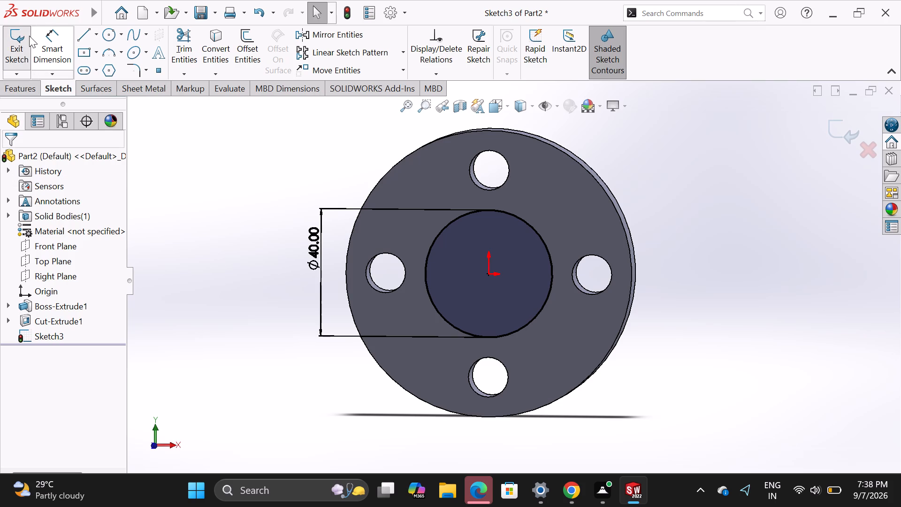
left_click(9, 38)
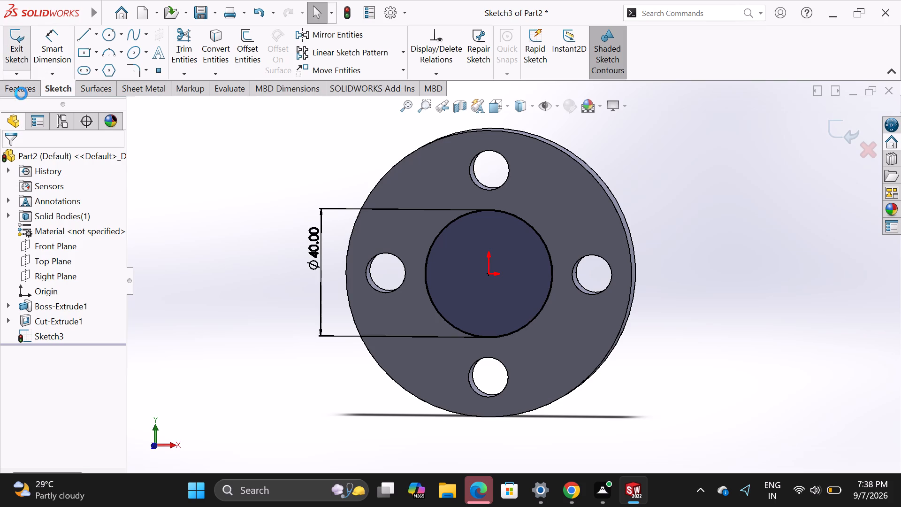
Extrude the 40 mm circle as a blind boss 44.2 mm deep from the disc face, merged with the disc.
left_click(19, 89)
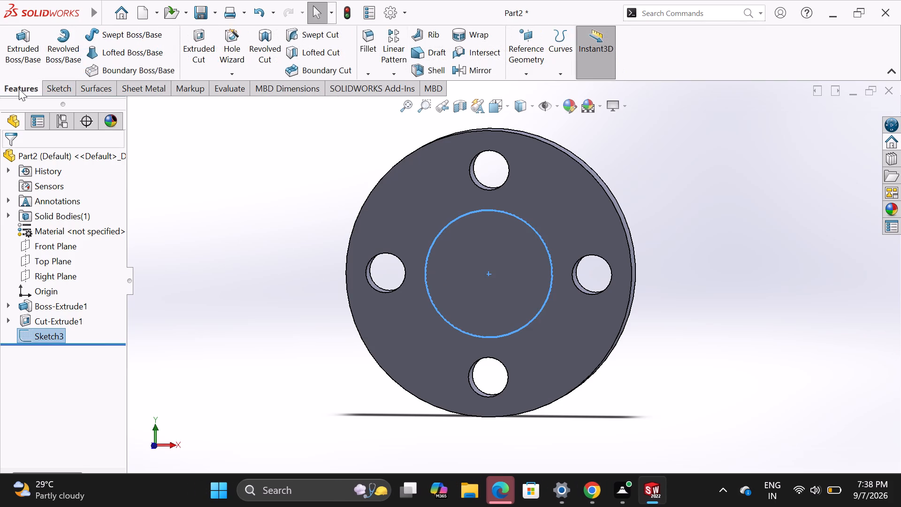
left_click(33, 39)
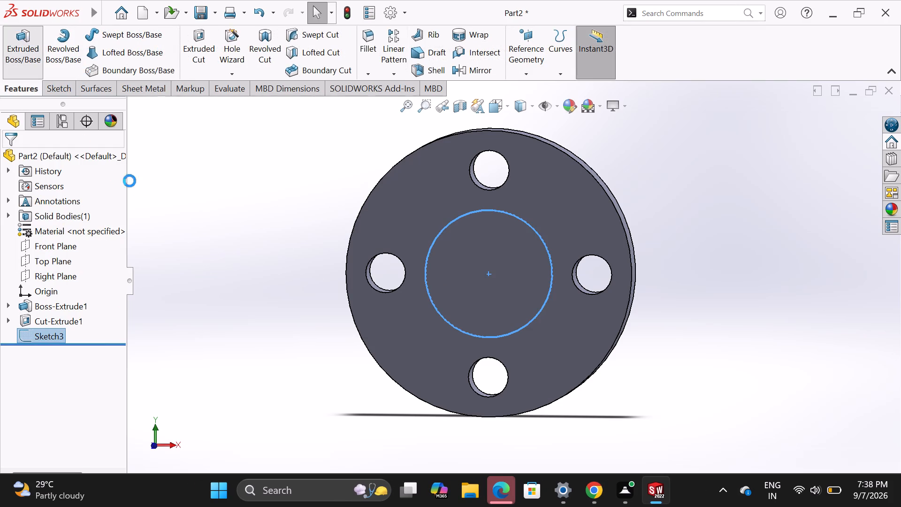
scroll(253, 208, "up", 2)
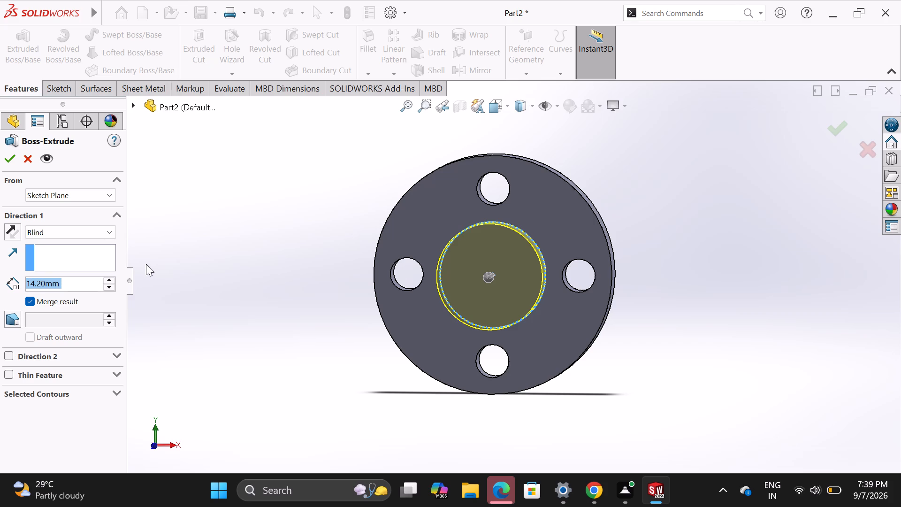
type("44")
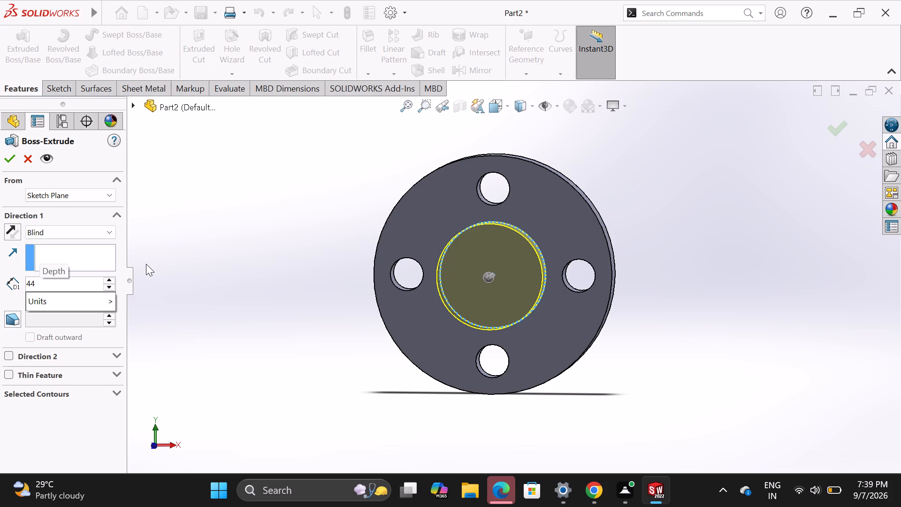
key("period")
key("2")
key("Return")
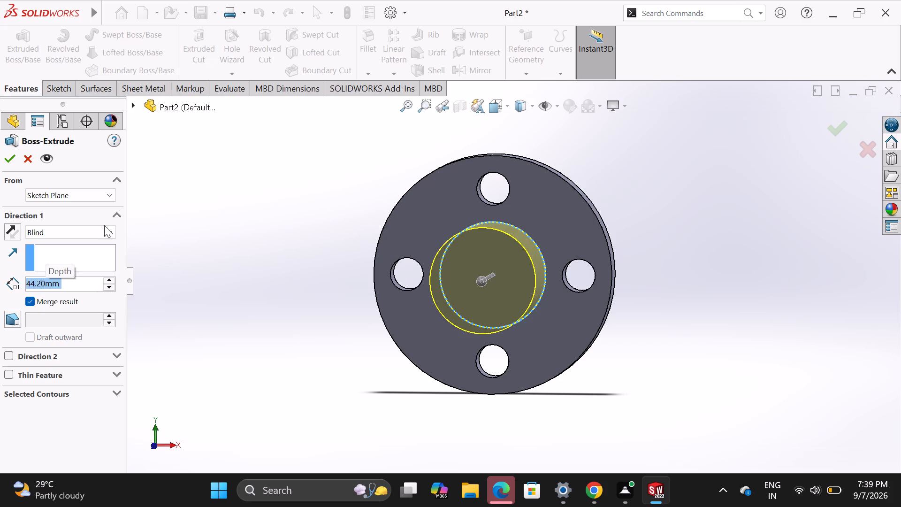
left_click(16, 160)
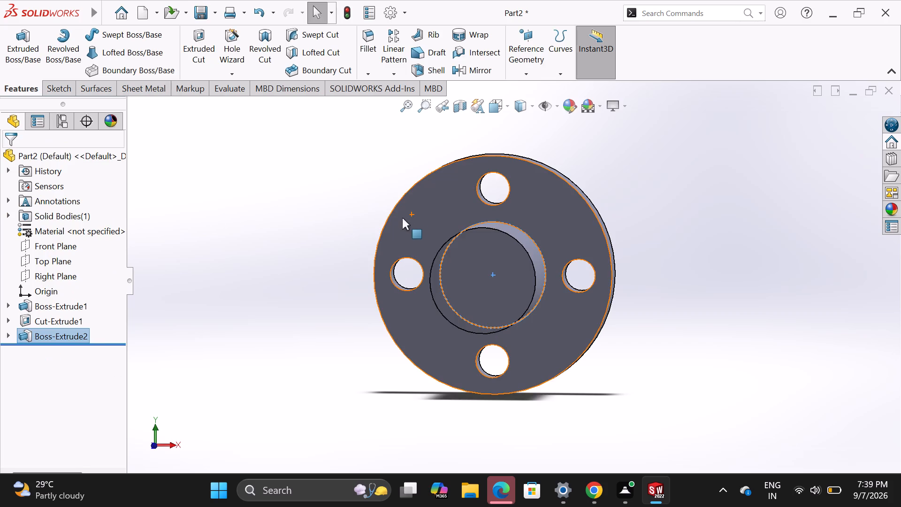
On the disc's flat face opposite the boss, sketch a circle about 28.5 mm in diameter centred on the origin.
scroll(389, 211, "up", 2)
middle_click_drag(356, 213, 312, 227)
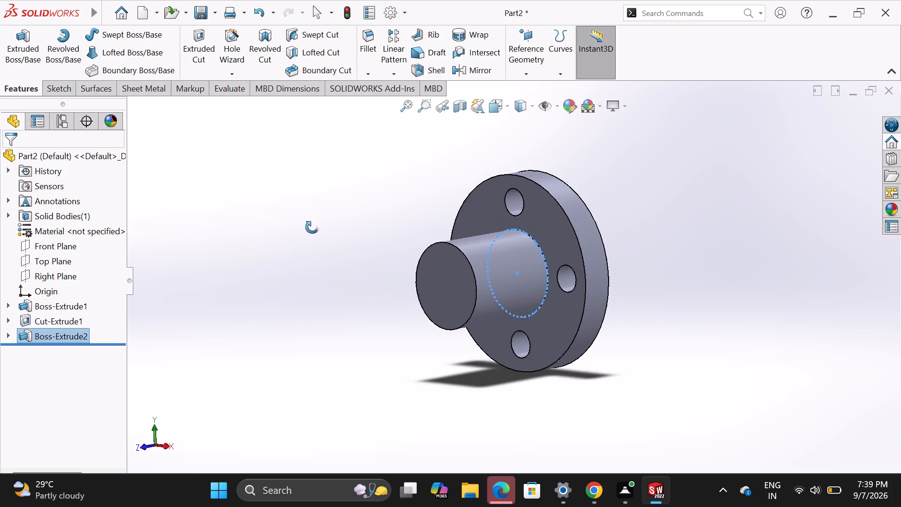
middle_click_drag(312, 227, 313, 226)
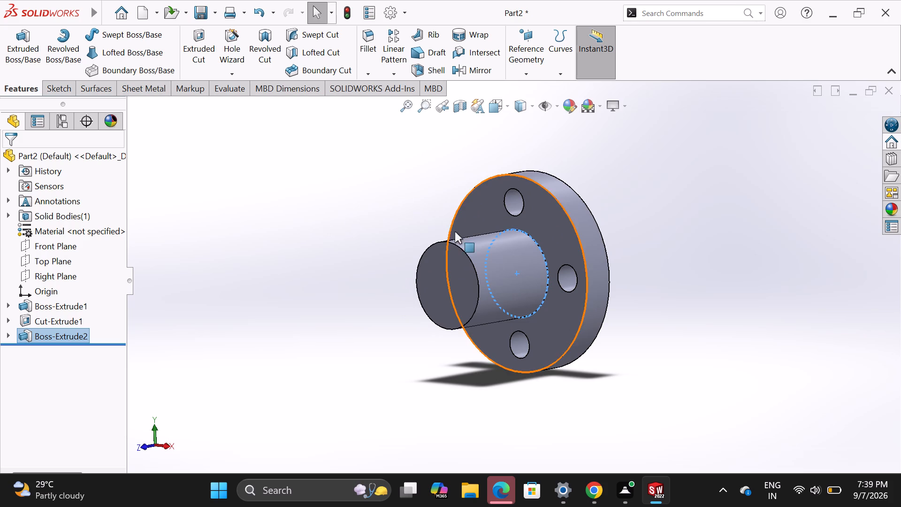
scroll(397, 249, "up", 1)
middle_click_drag(397, 246, 316, 288)
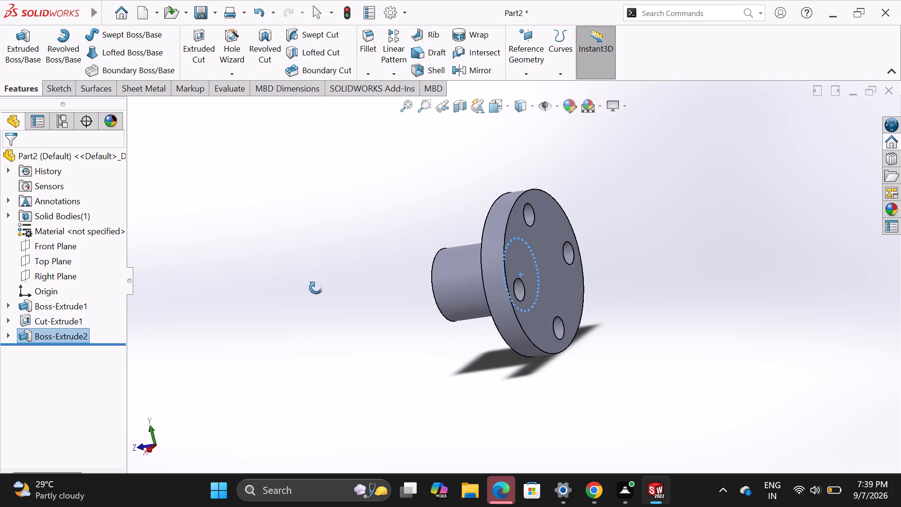
middle_click_drag(316, 288, 368, 344)
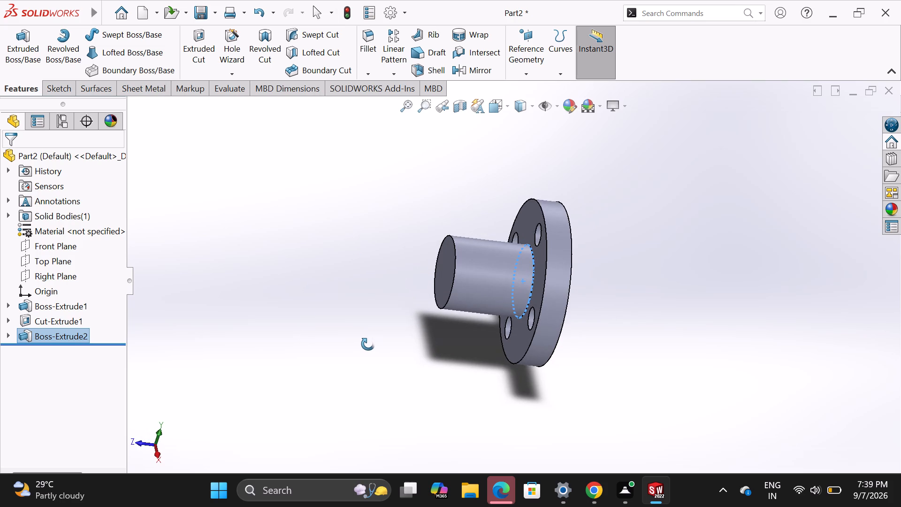
middle_click_drag(368, 344, 277, 314)
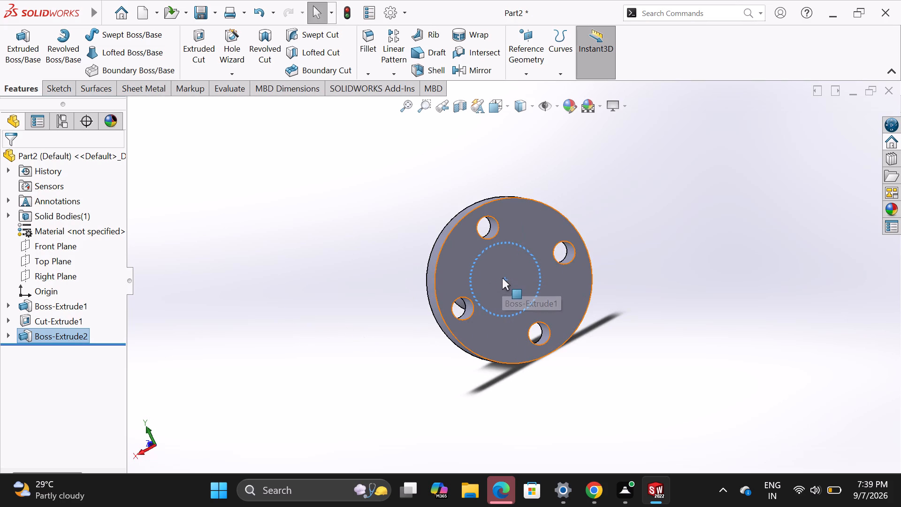
left_click(502, 278)
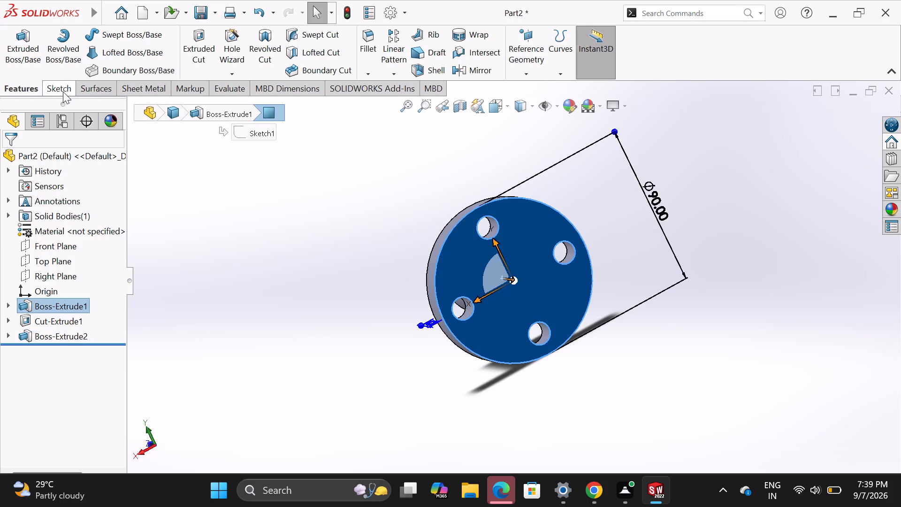
left_click(62, 89)
left_click(17, 41)
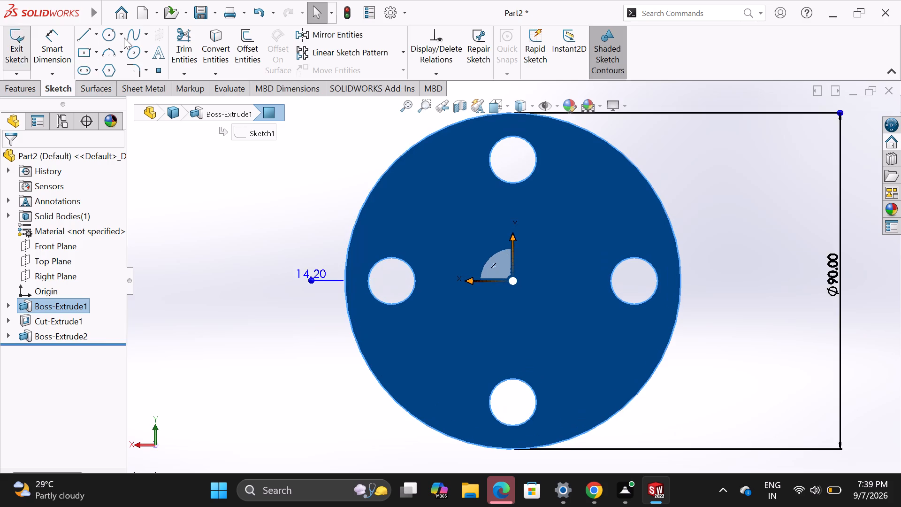
left_click(107, 32)
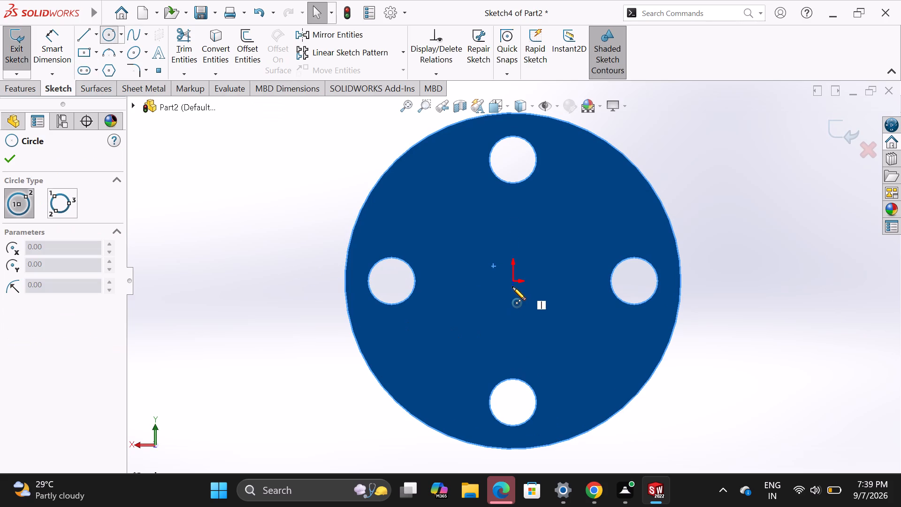
left_click(513, 281)
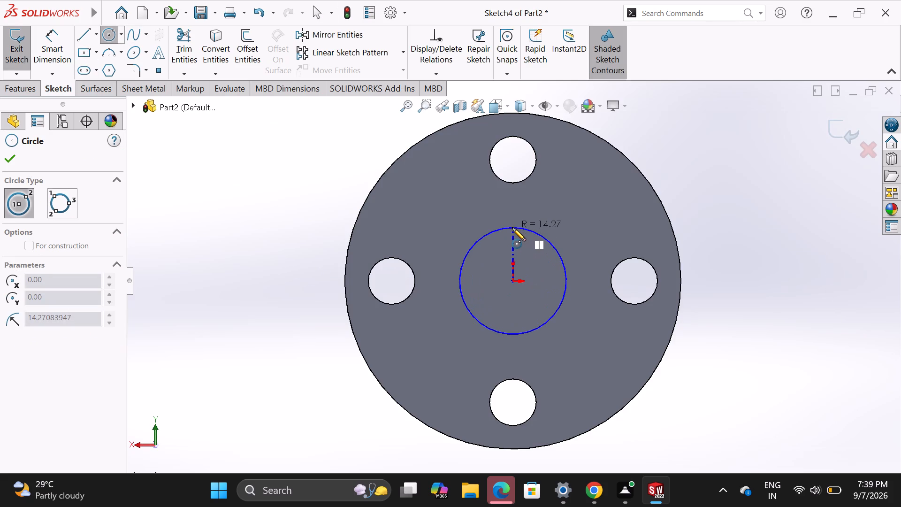
left_click(512, 228)
right_click(412, 201)
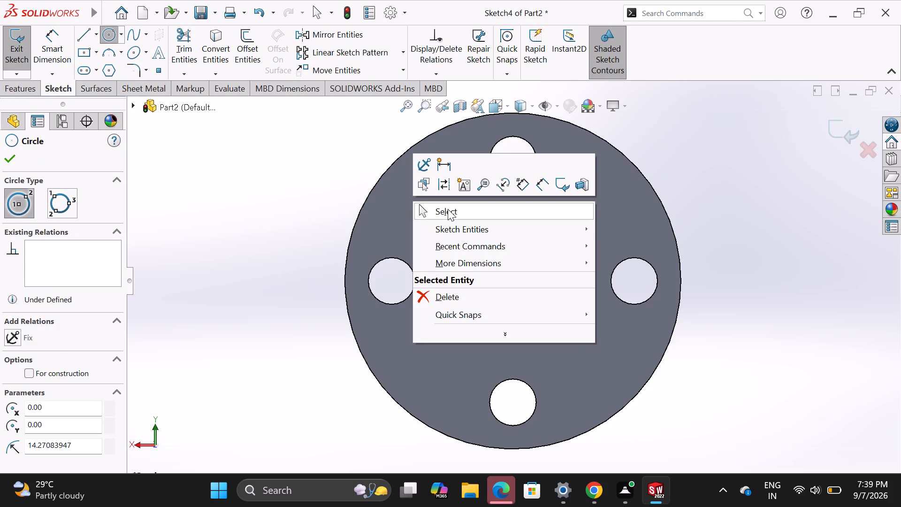
left_click(448, 208)
Dimension the new central circle to a 30 mm diameter and exit the sketch.
left_click(61, 43)
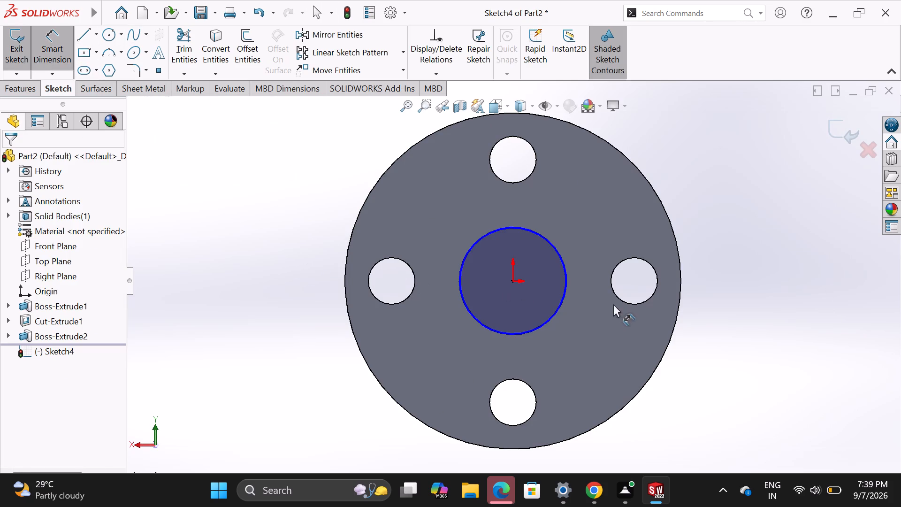
left_click(501, 230)
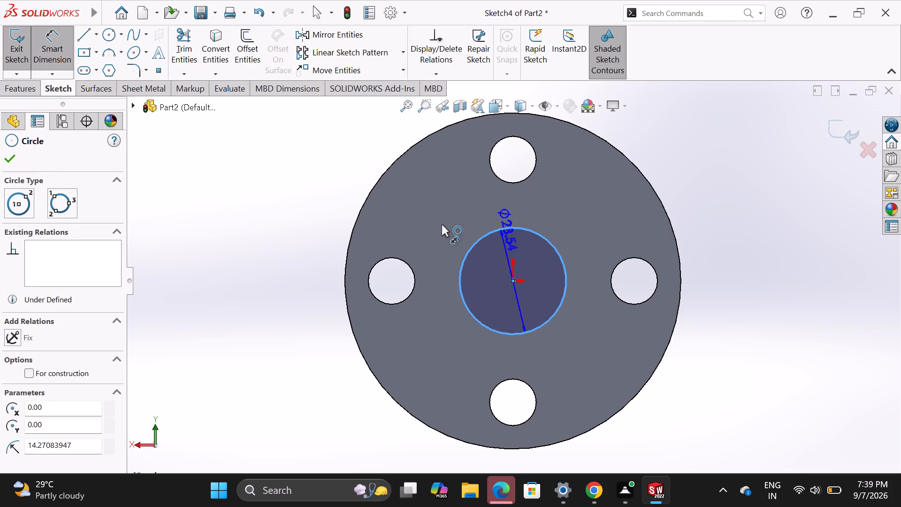
left_click(441, 224)
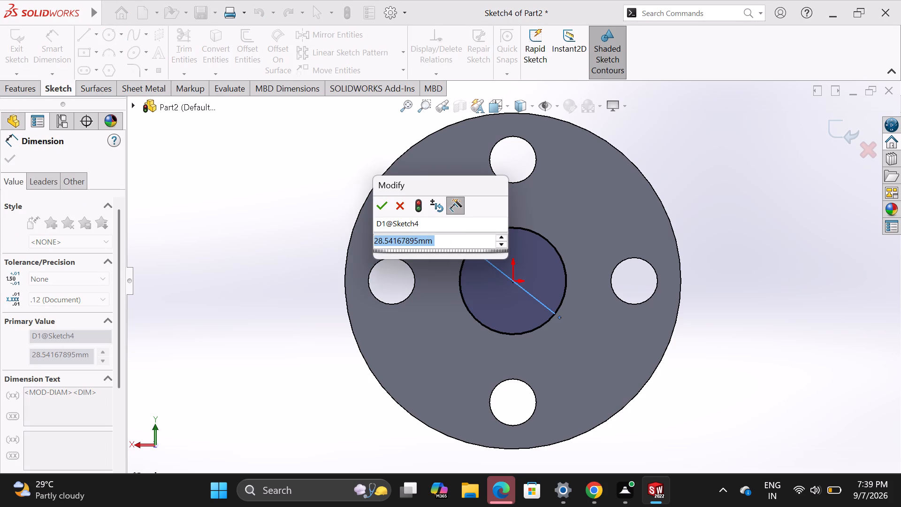
key("3")
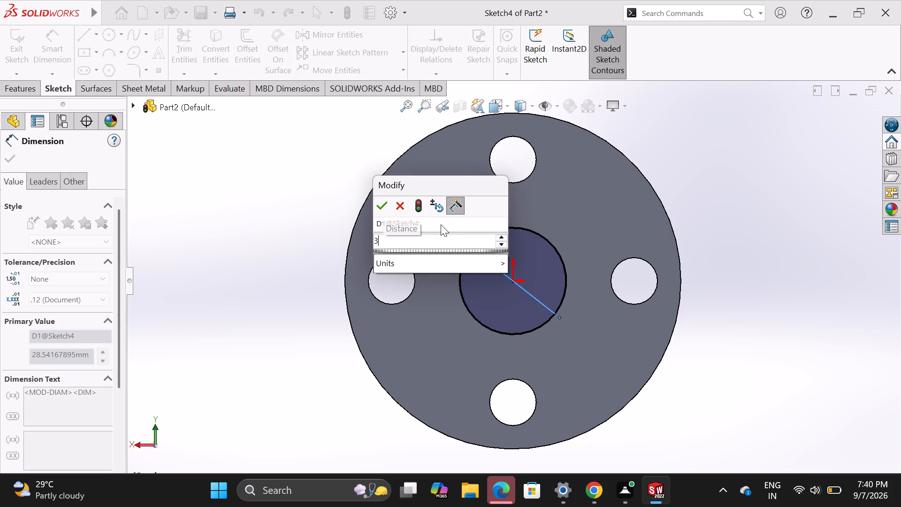
key("0")
key("Return")
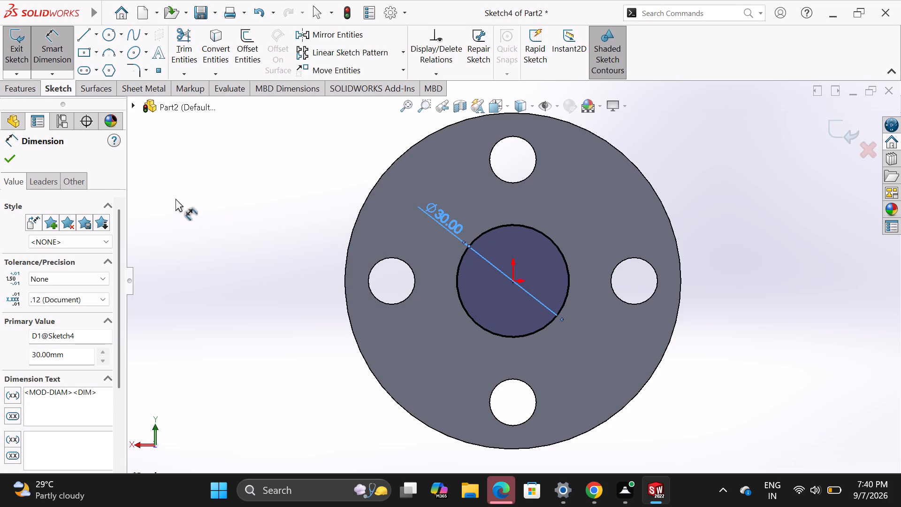
left_click(11, 158)
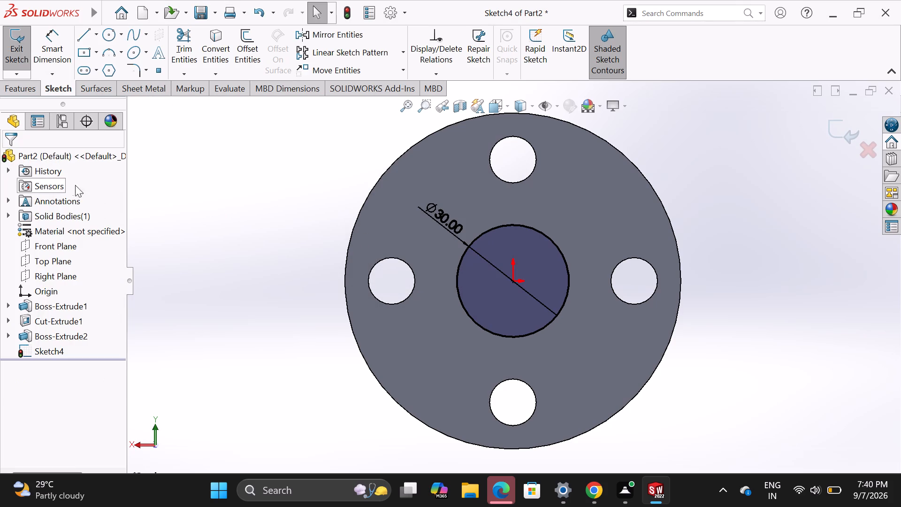
scroll(183, 246, "up", 2)
middle_click_drag(222, 232, 306, 337)
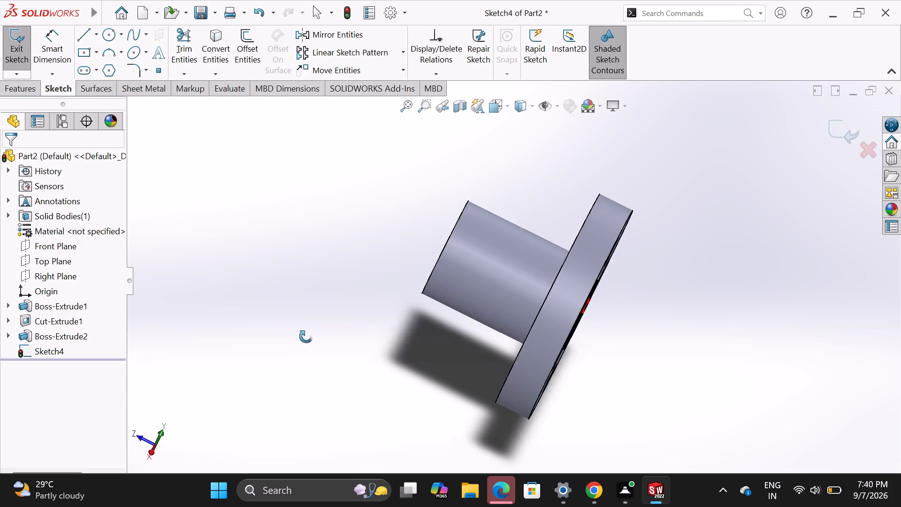
middle_click_drag(306, 337, 305, 332)
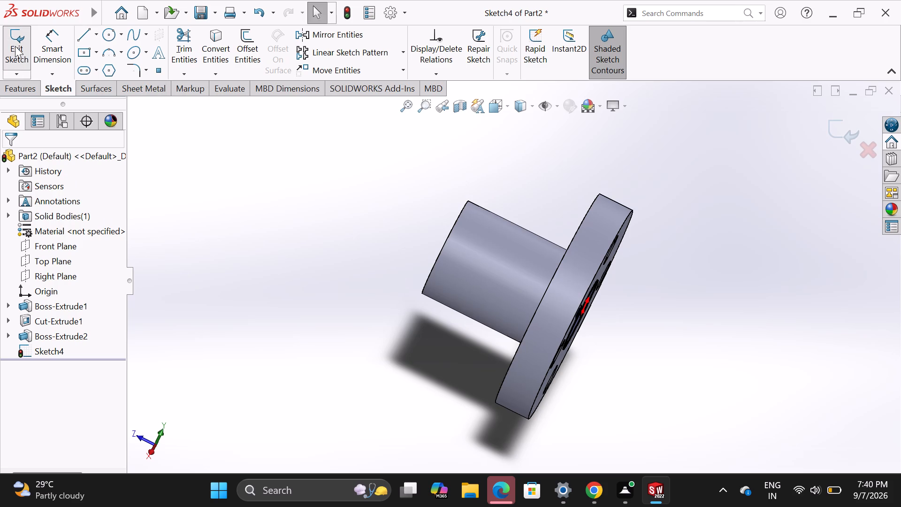
left_click(15, 46)
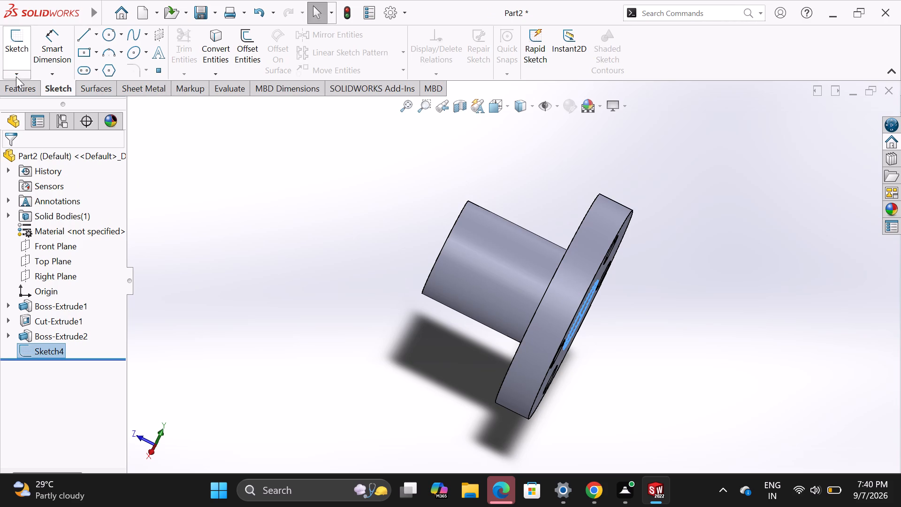
Cut the 30 mm circle Through All, boring through the disc and the boss.
left_click(16, 86)
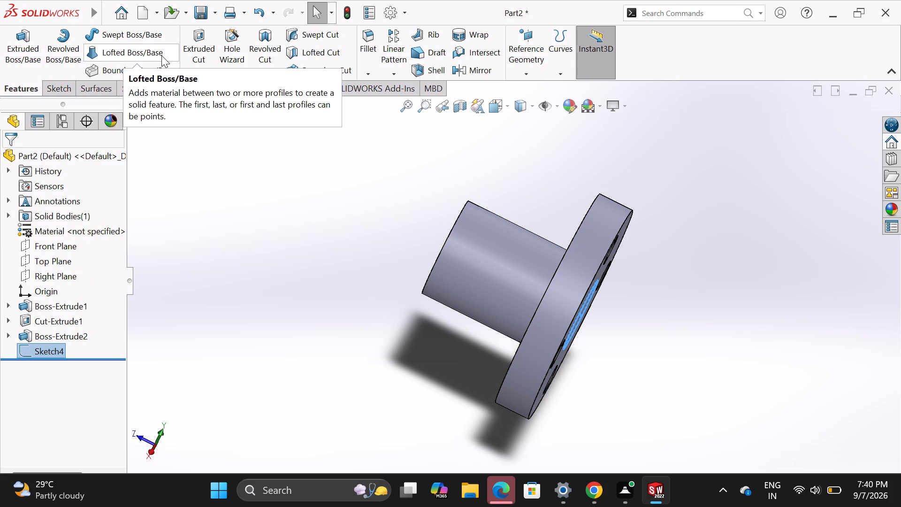
left_click(197, 47)
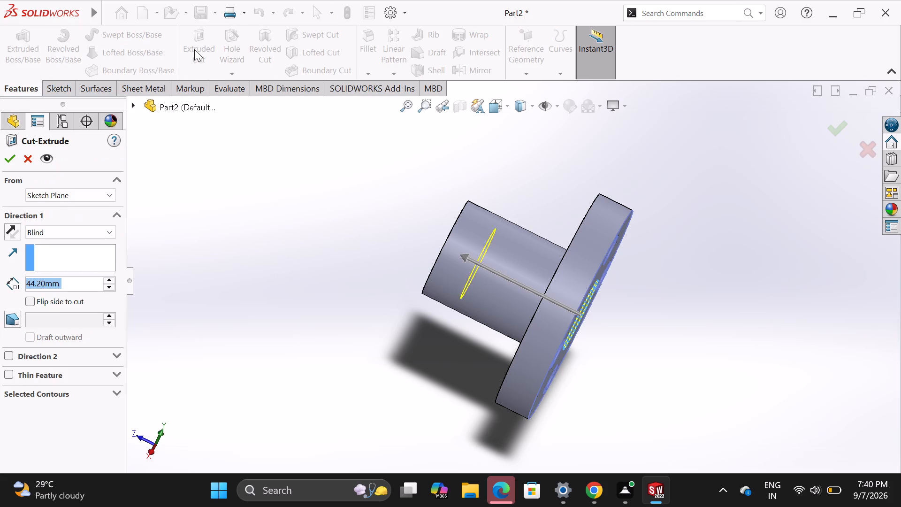
left_click(106, 230)
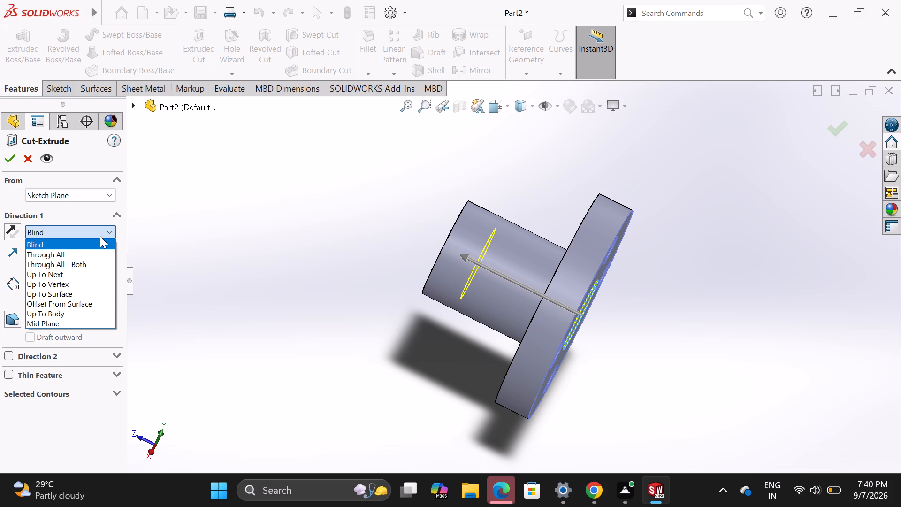
left_click(82, 255)
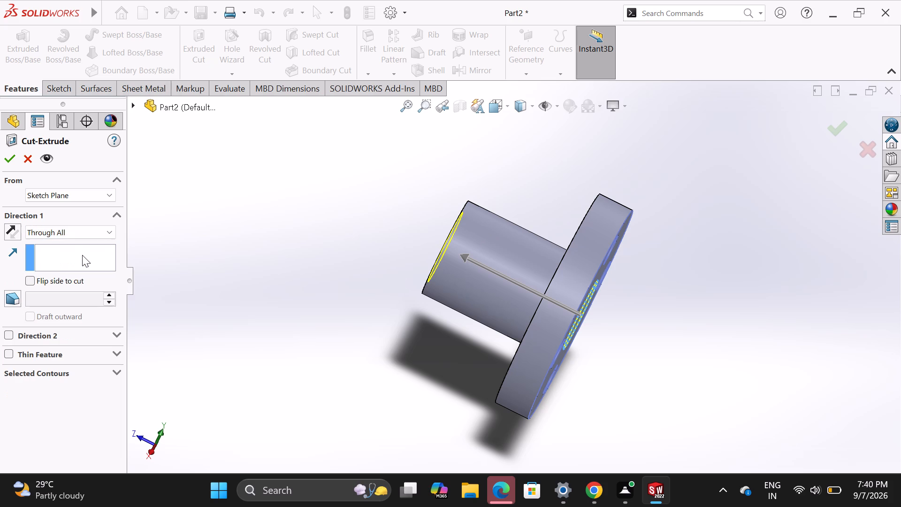
left_click(8, 156)
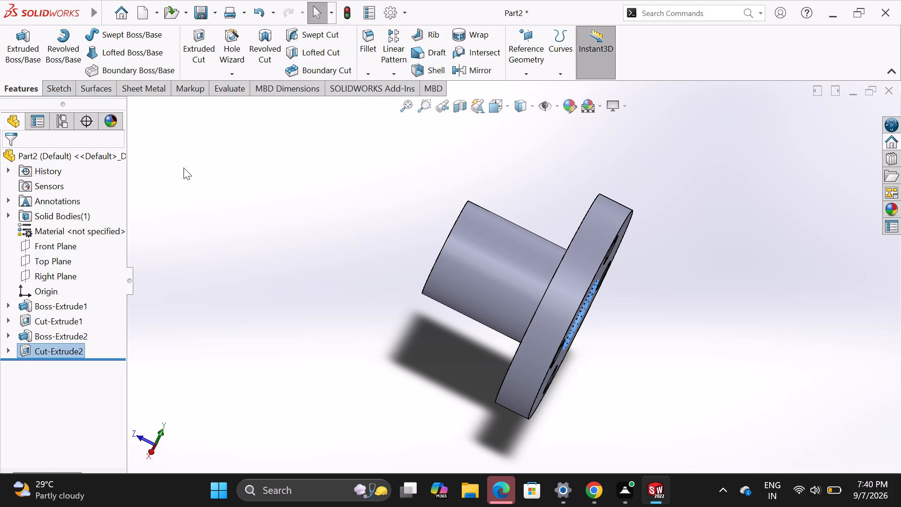
key("Escape")
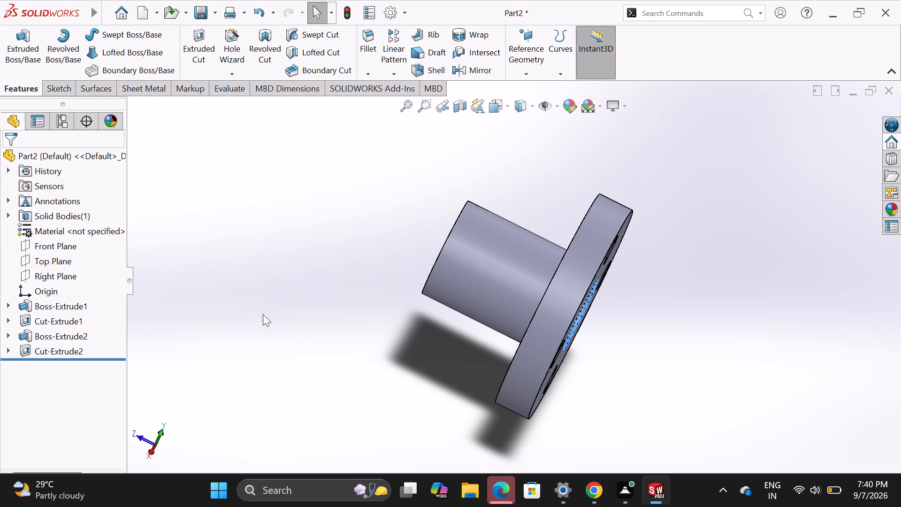
Chamfer the bore's edge on the disc's flat face with a 3 mm distance and a 3.5 degree angle.
middle_click_drag(258, 341, 220, 327)
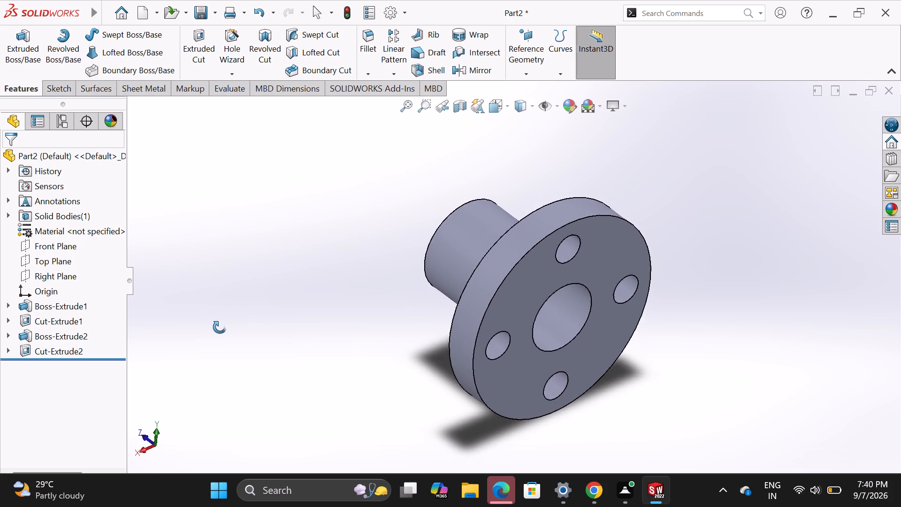
middle_click_drag(220, 327, 248, 353)
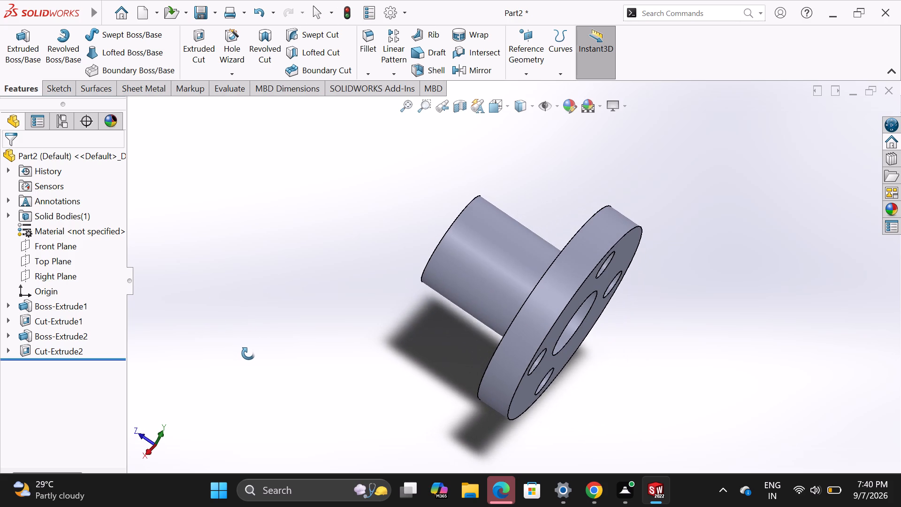
middle_click_drag(248, 353, 290, 372)
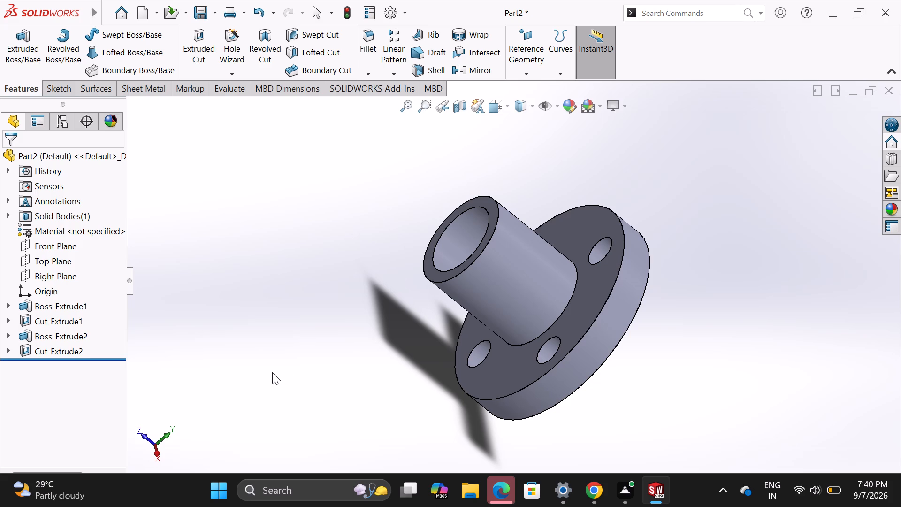
middle_click_drag(274, 342, 274, 338)
middle_click_drag(274, 338, 210, 211)
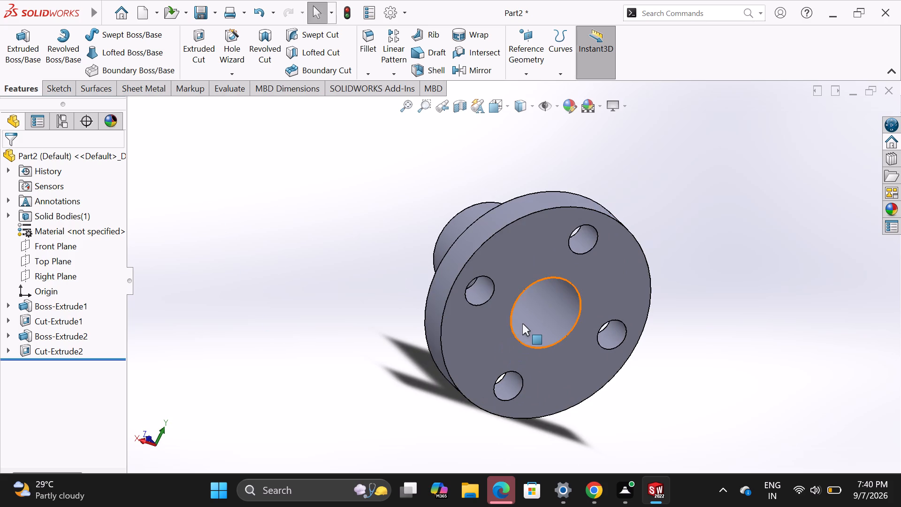
left_click(512, 327)
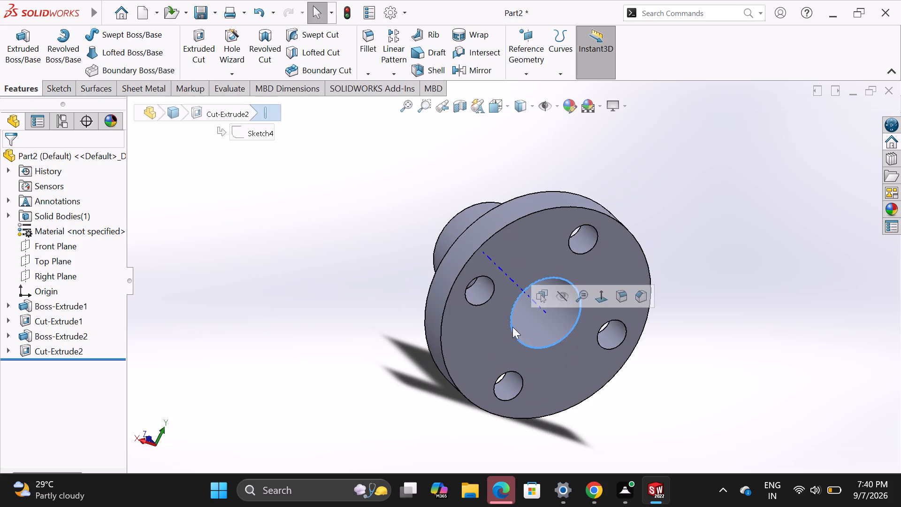
left_click(367, 77)
left_click(380, 108)
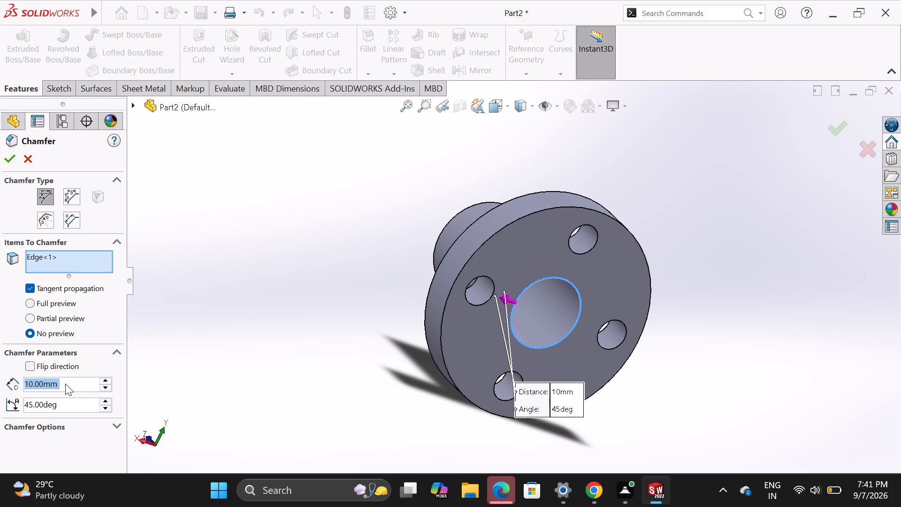
key("3")
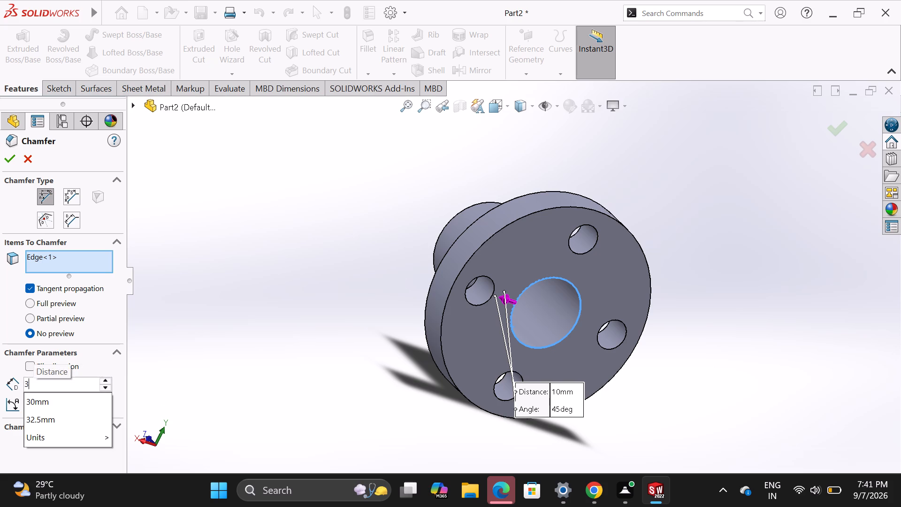
key("Return")
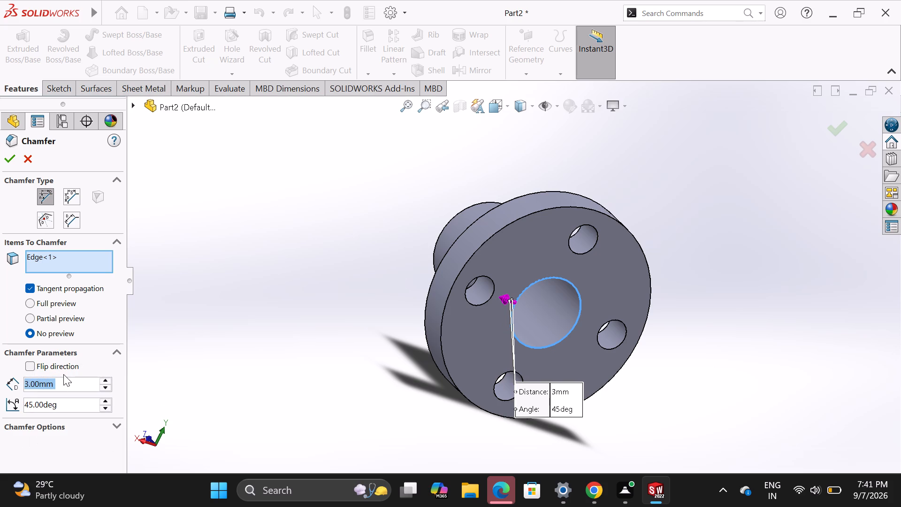
left_click(65, 409)
double_click(65, 409)
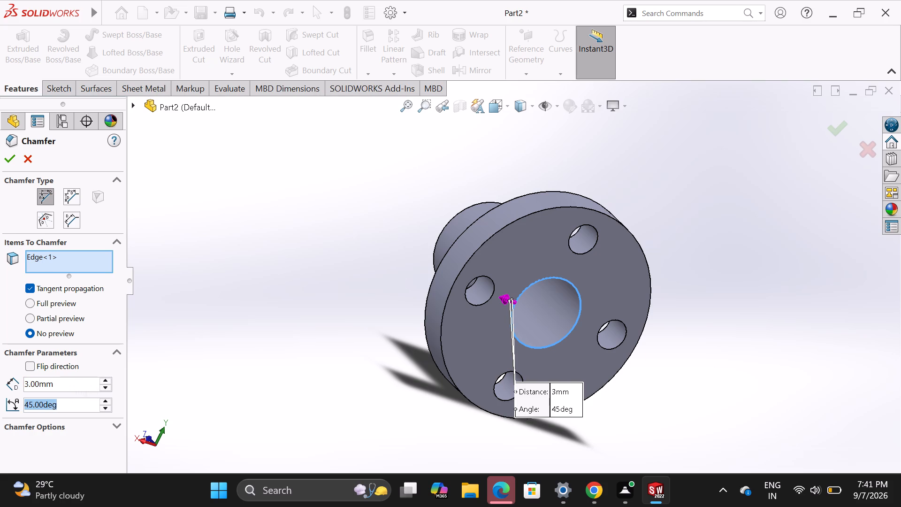
type("3.")
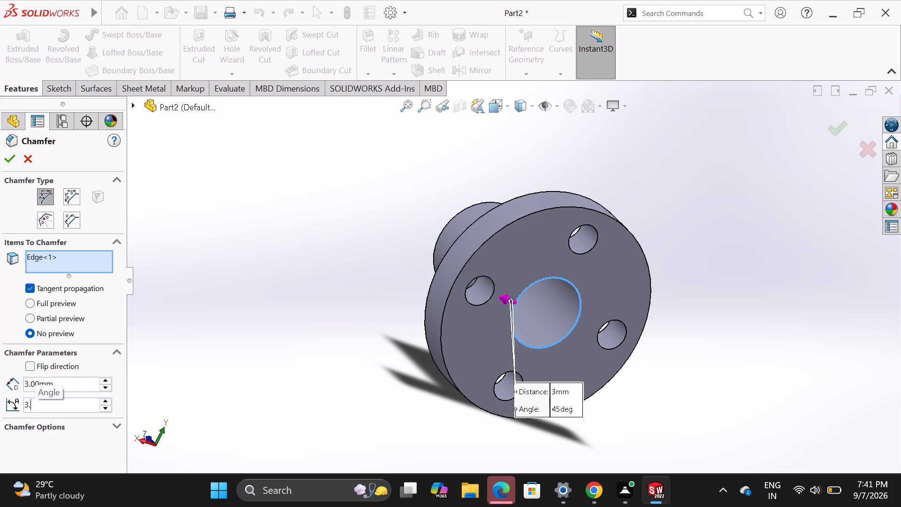
key("5")
key("Return")
key("Return")
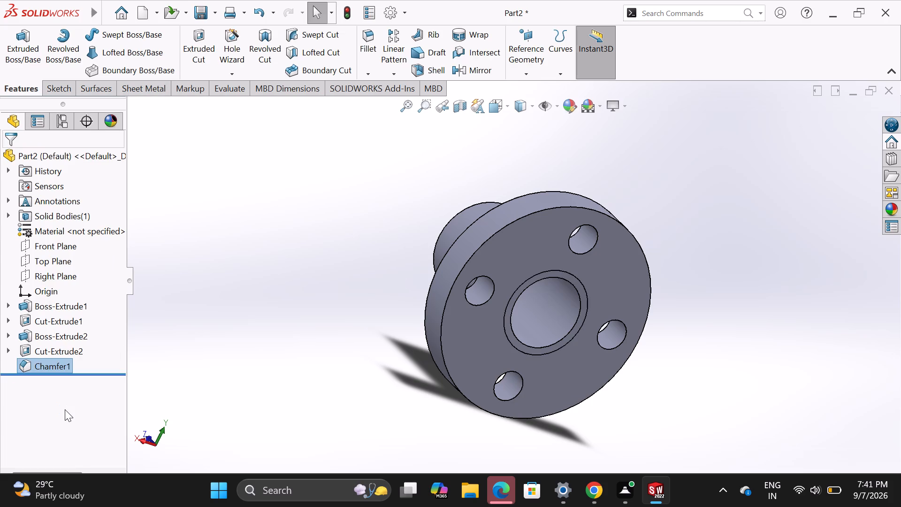
On the boss's annular end face, sketch two circles centred on the origin, about 50.5 mm and 28.3 mm in diameter.
scroll(168, 303, "up", 2)
middle_click_drag(201, 277, 230, 320)
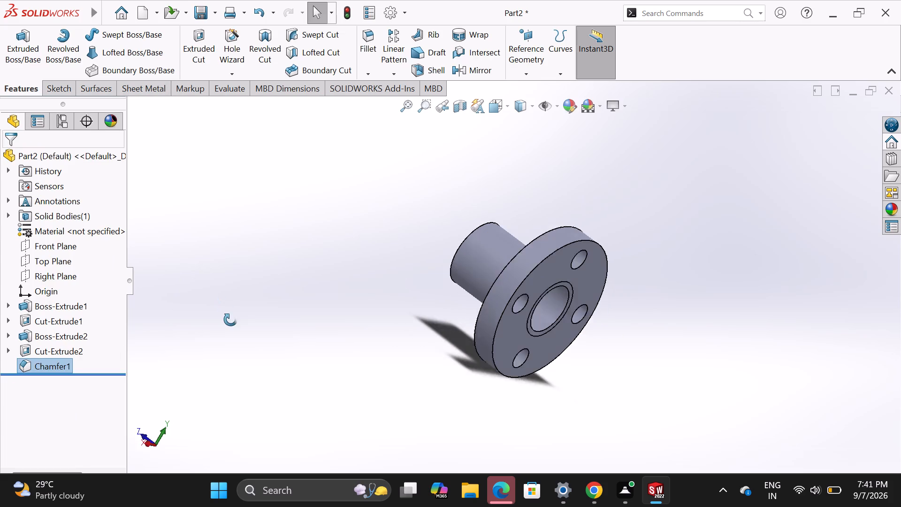
middle_click_drag(230, 320, 241, 349)
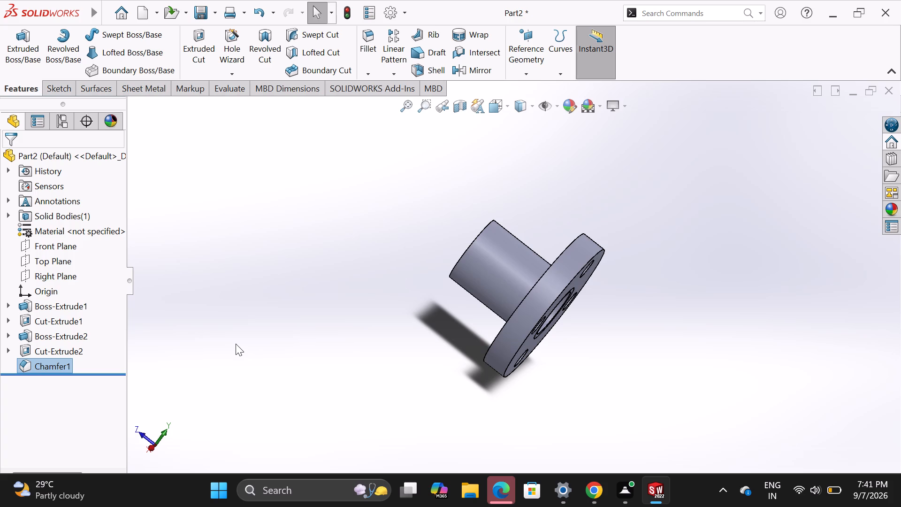
middle_click_drag(279, 266, 335, 397)
scroll(335, 397, "up", 1)
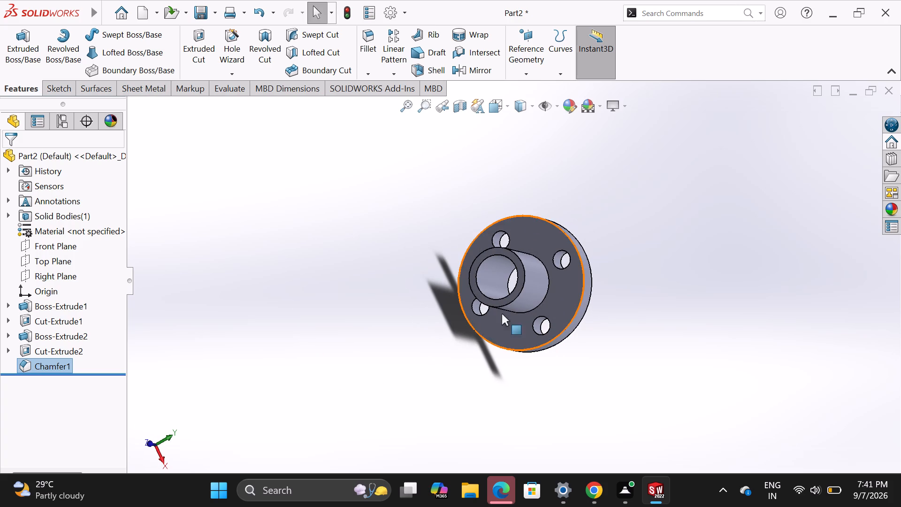
left_click(520, 284)
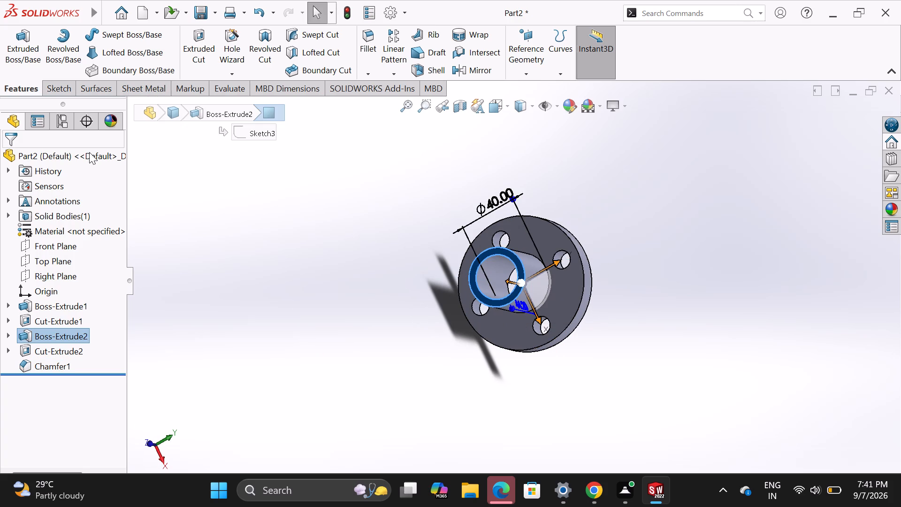
left_click(68, 90)
left_click(19, 46)
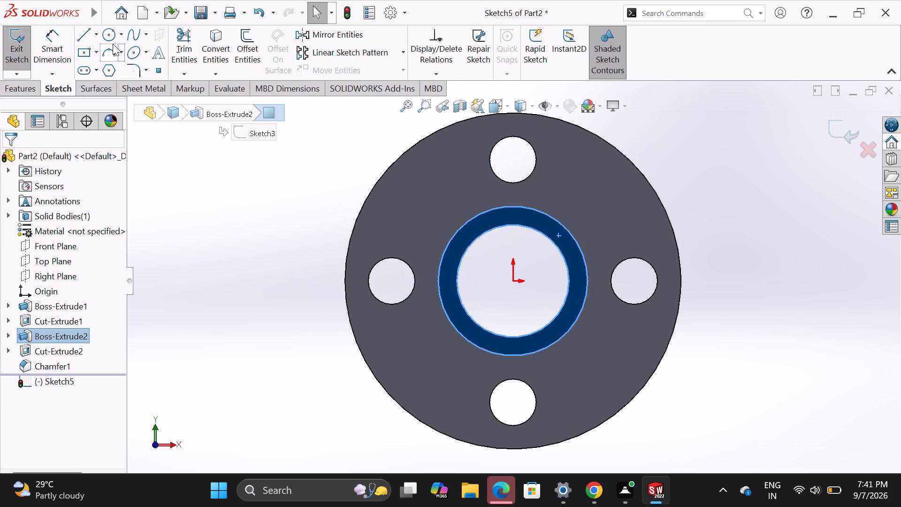
left_click(111, 37)
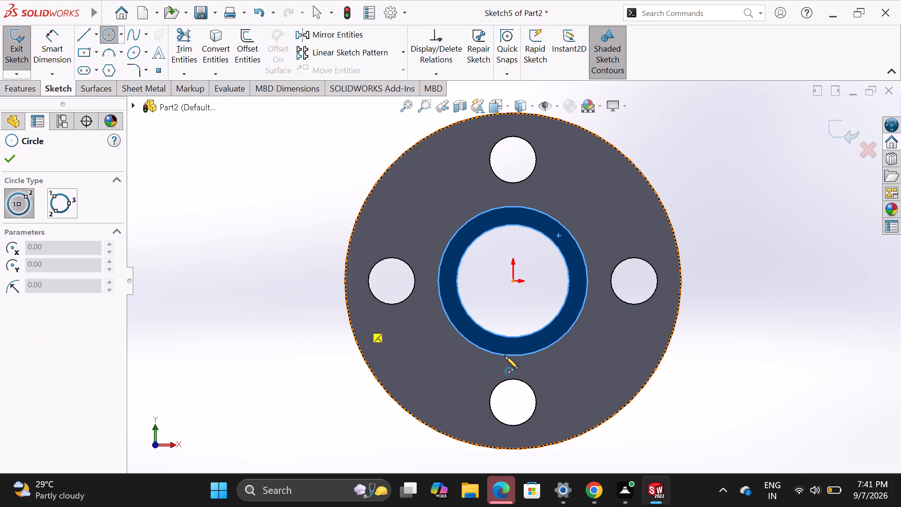
left_click(515, 280)
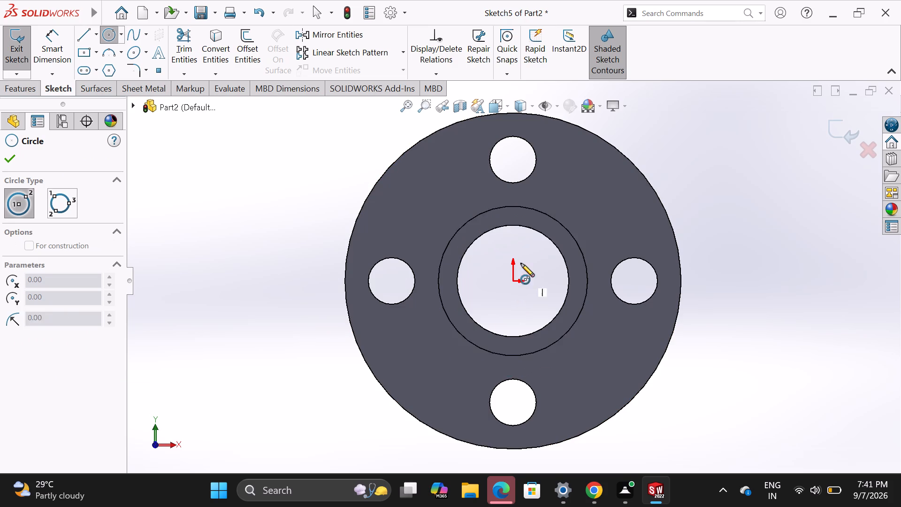
left_click(558, 198)
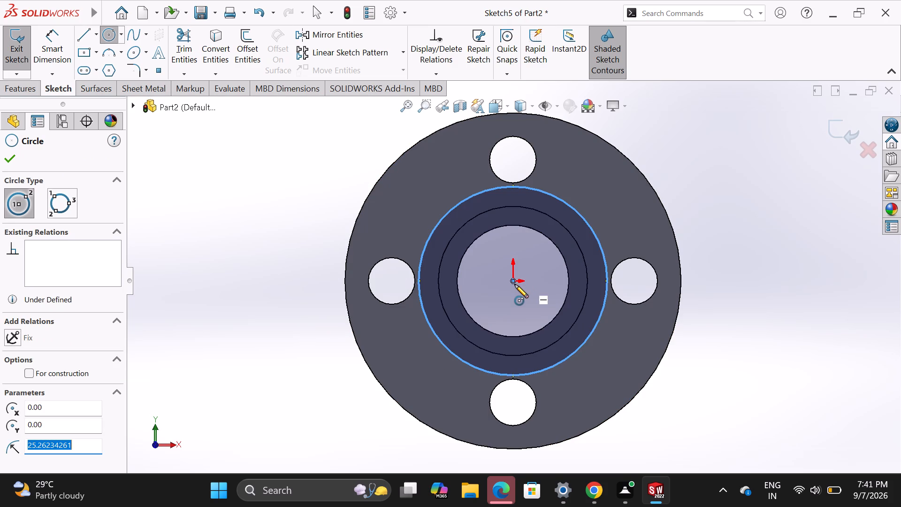
left_click(513, 281)
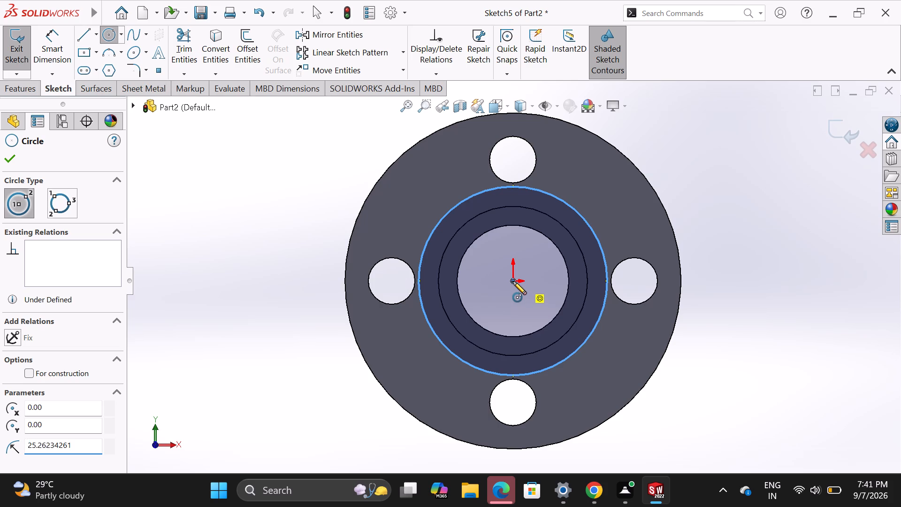
left_click(523, 229)
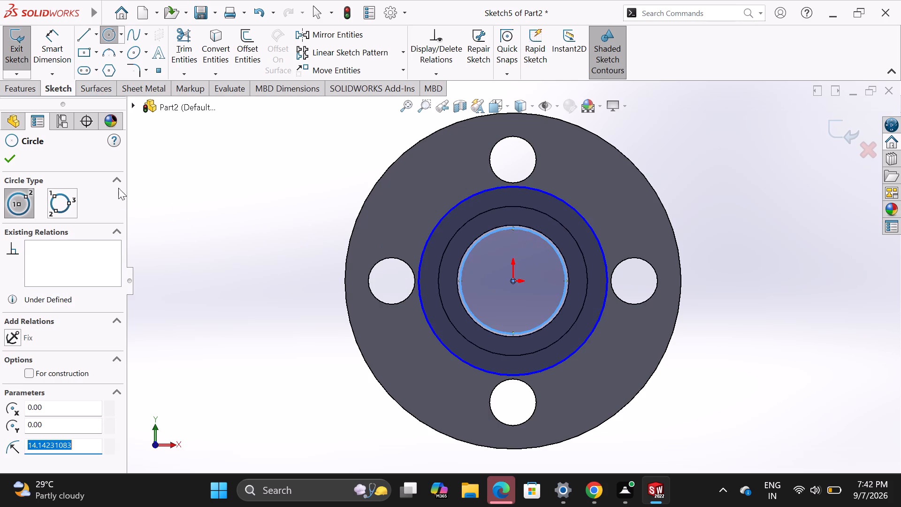
left_click(15, 160)
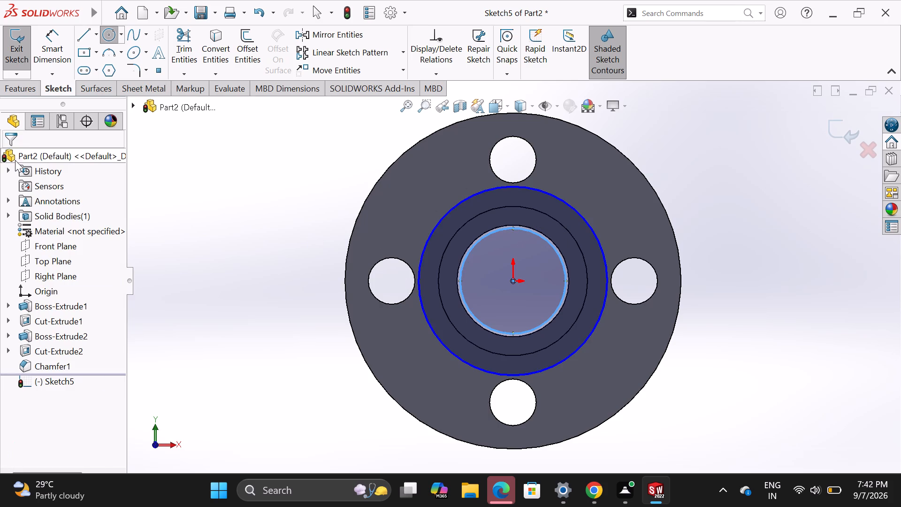
Dimension the outer sketch circle to a 50 mm diameter.
left_click(56, 52)
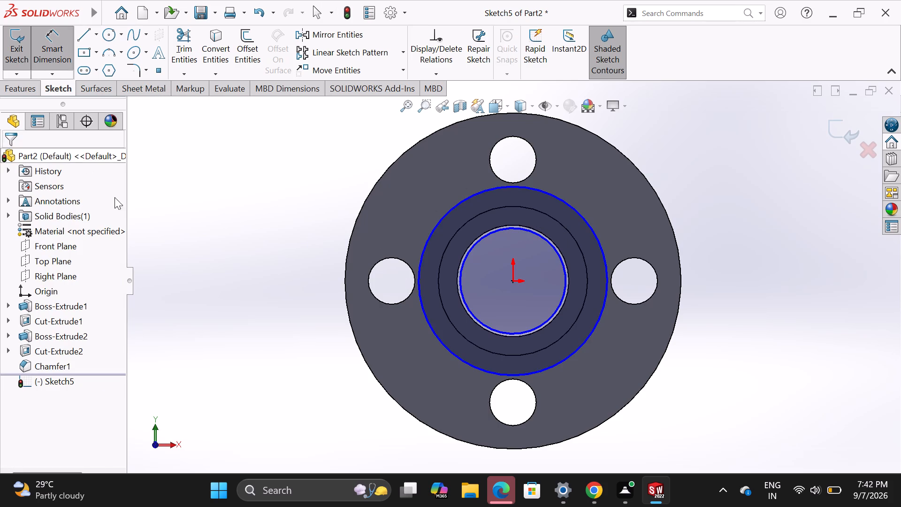
left_click(428, 246)
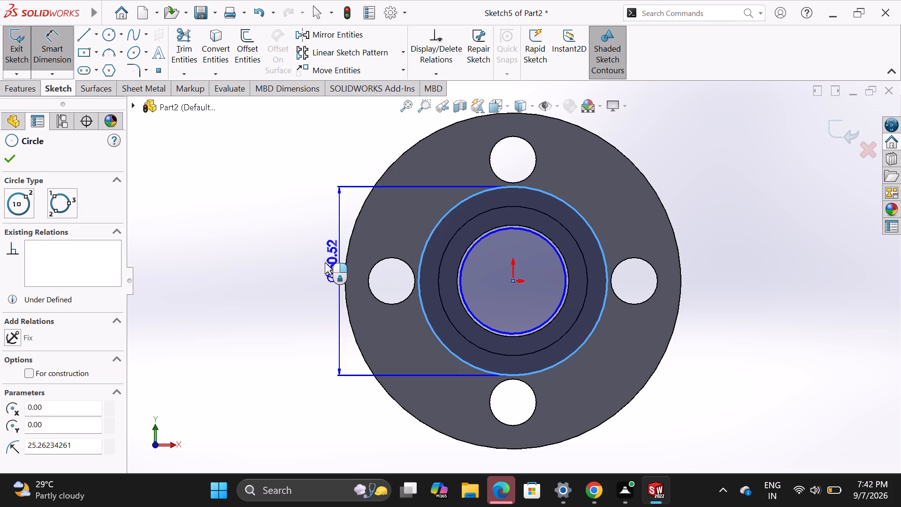
left_click(324, 262)
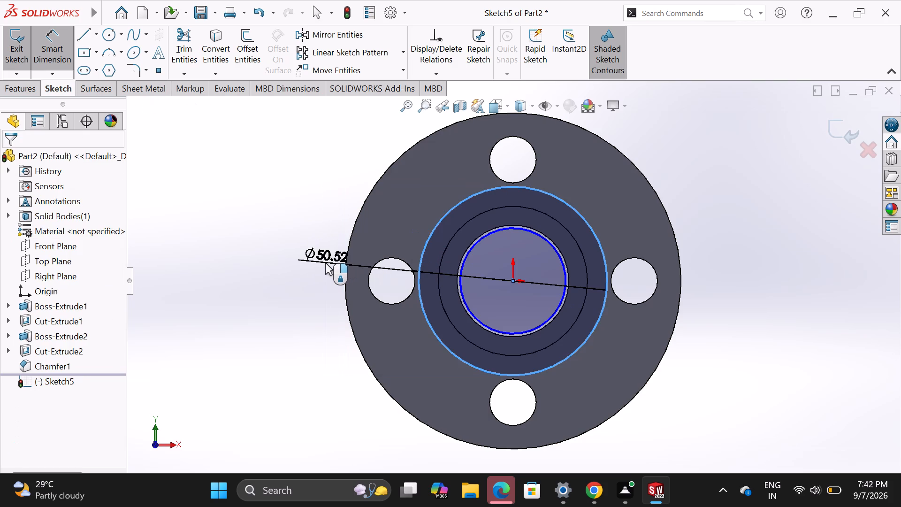
key("5")
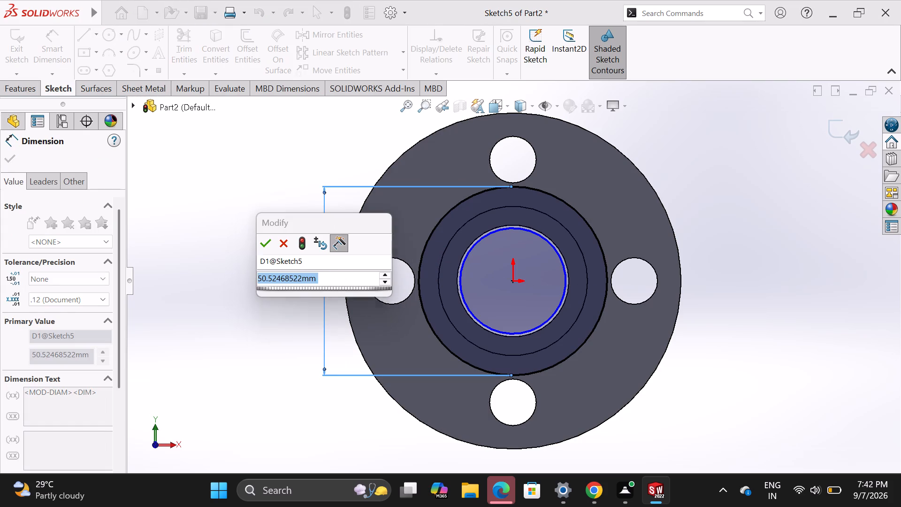
key("0")
key("Return")
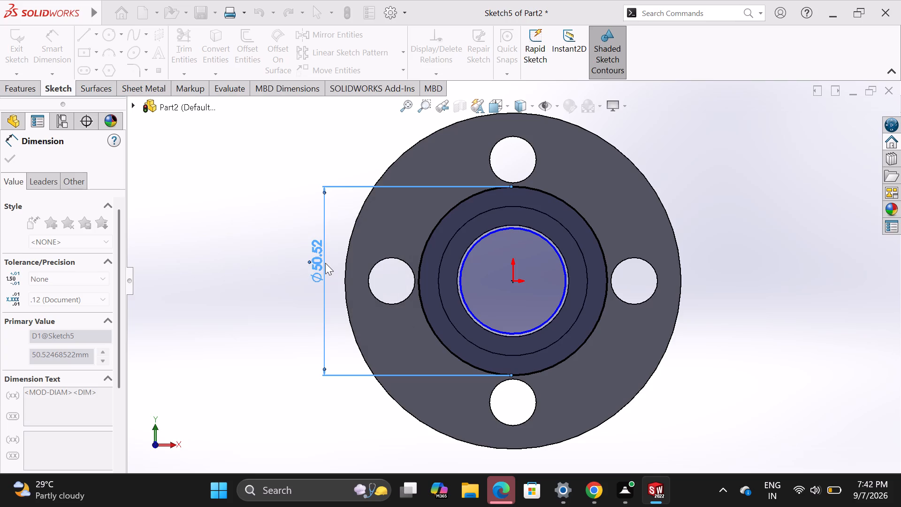
Dimension the inner sketch circle to a 38 mm diameter and finish the sketch.
left_click(472, 313)
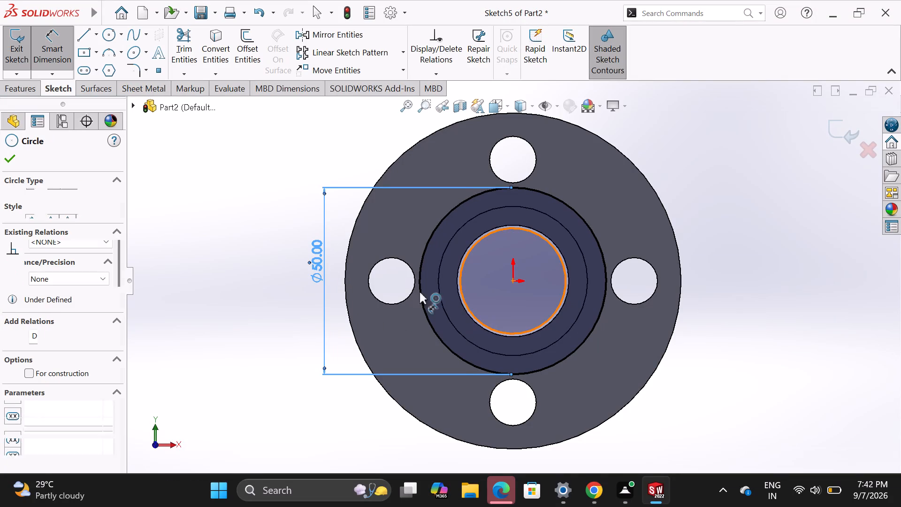
left_click(387, 277)
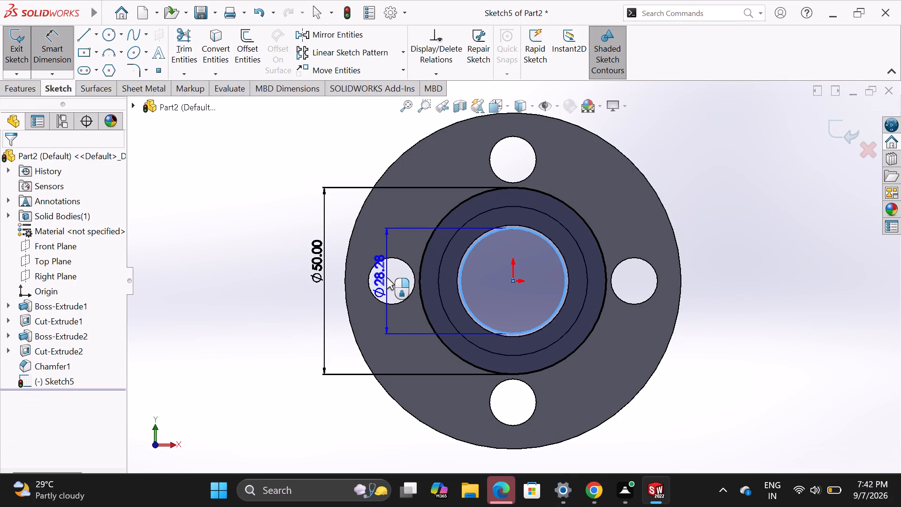
key("3")
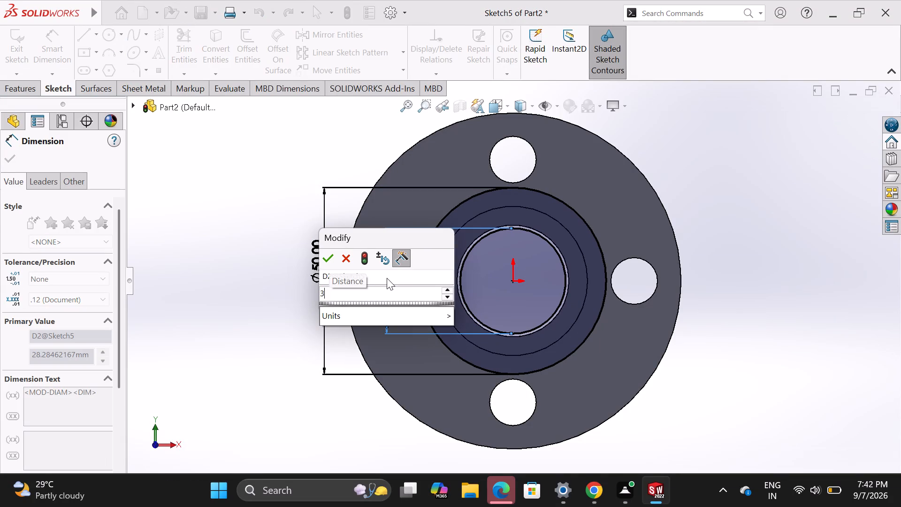
key("8")
key("Return")
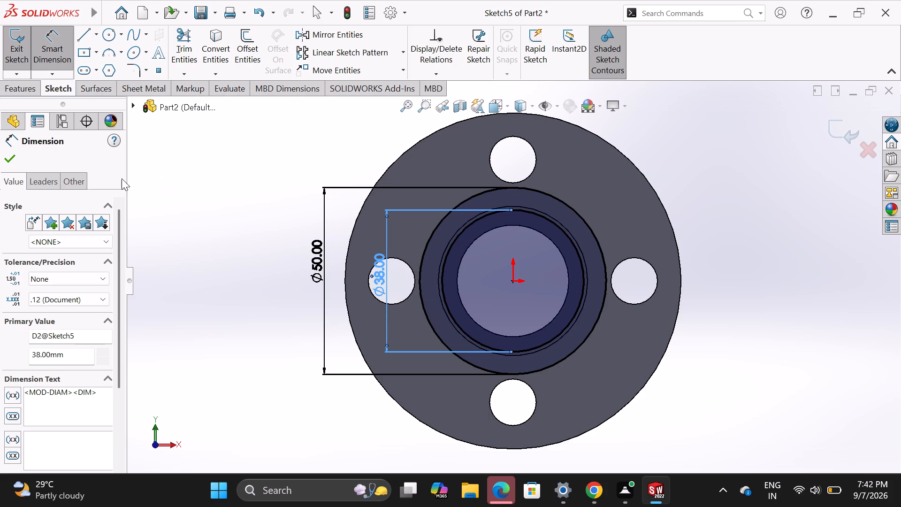
left_click(9, 156)
left_click(9, 42)
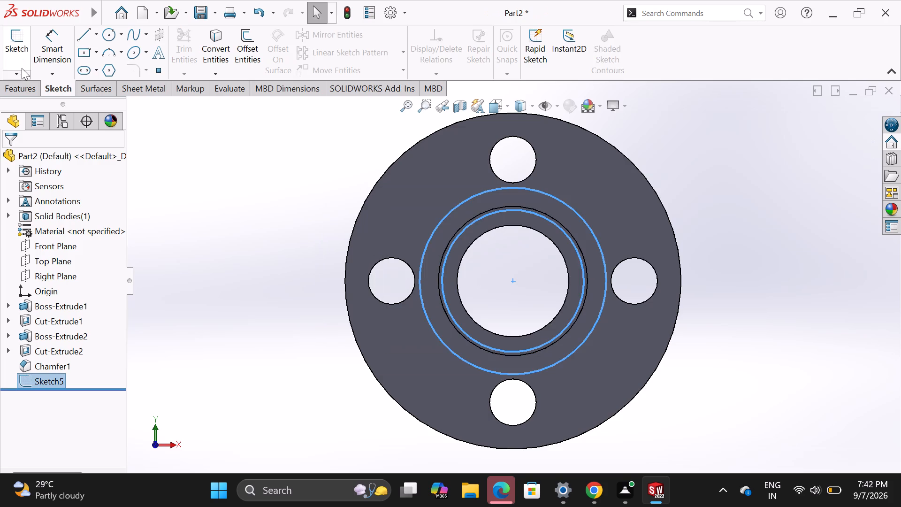
Extrude the ring profile outward from the boss's end face as a Blind boss 30 mm deep, merged with the body.
left_click(22, 84)
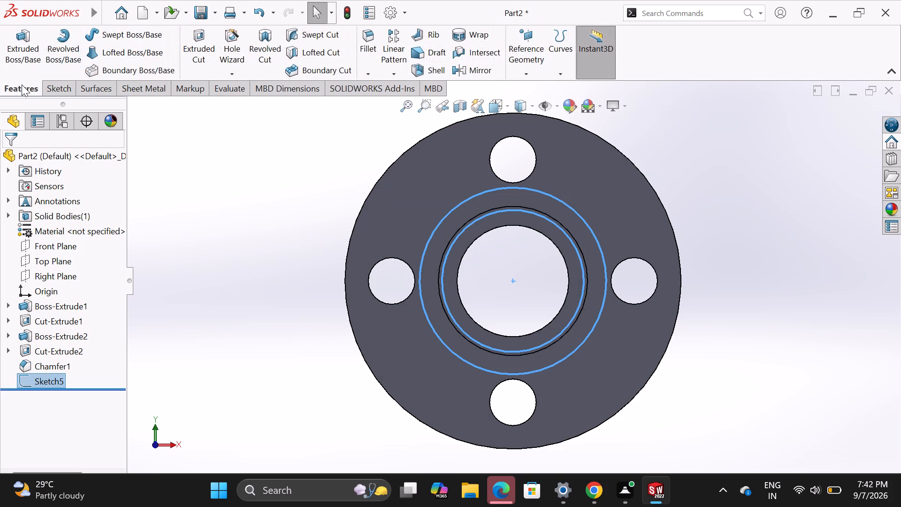
left_click(27, 40)
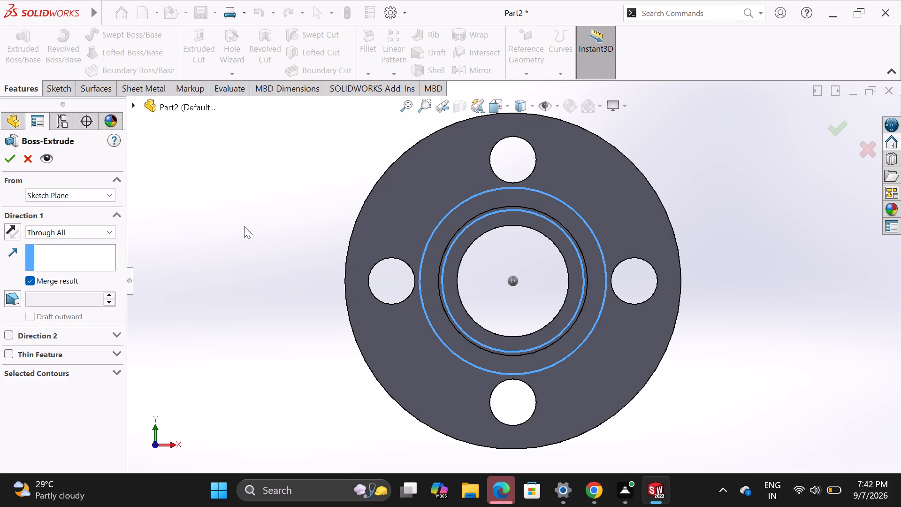
middle_click_drag(244, 226, 247, 157)
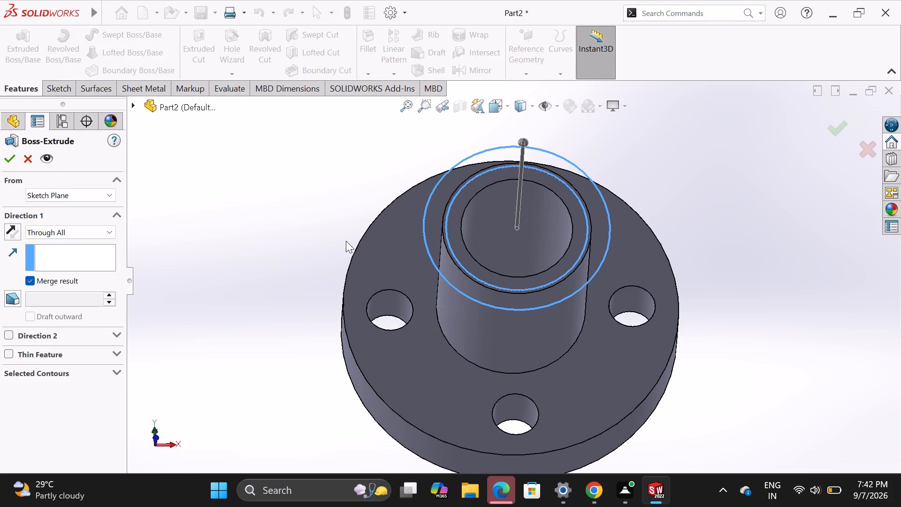
left_click(597, 206)
left_click_drag(609, 224, 609, 231)
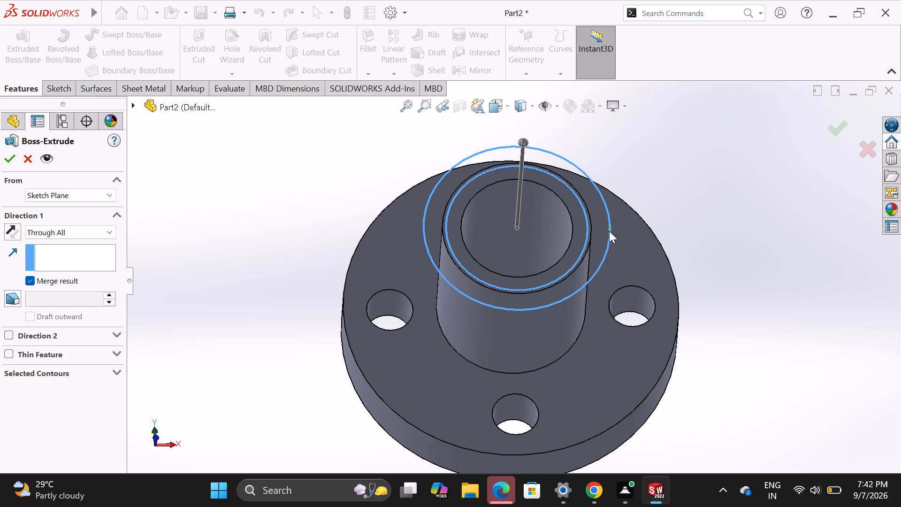
left_click(609, 238)
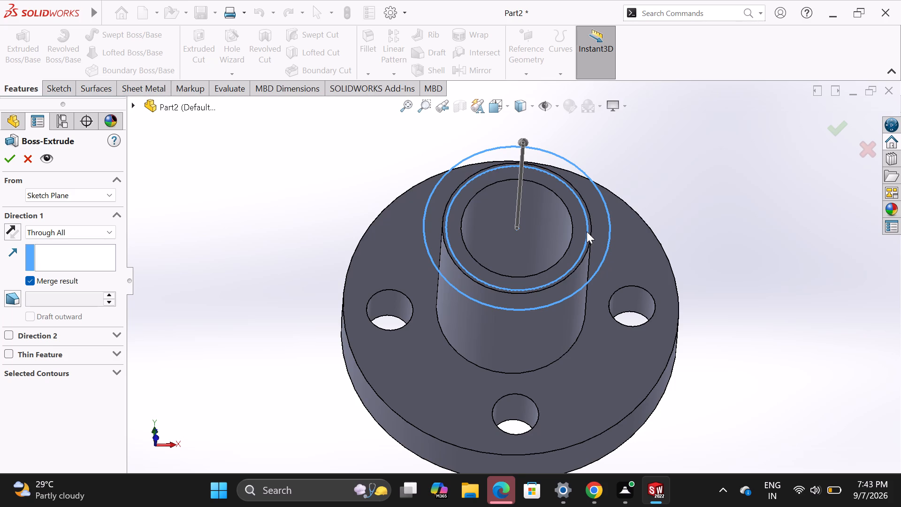
left_click(587, 231)
left_click(611, 227)
middle_click_drag(554, 237, 552, 224)
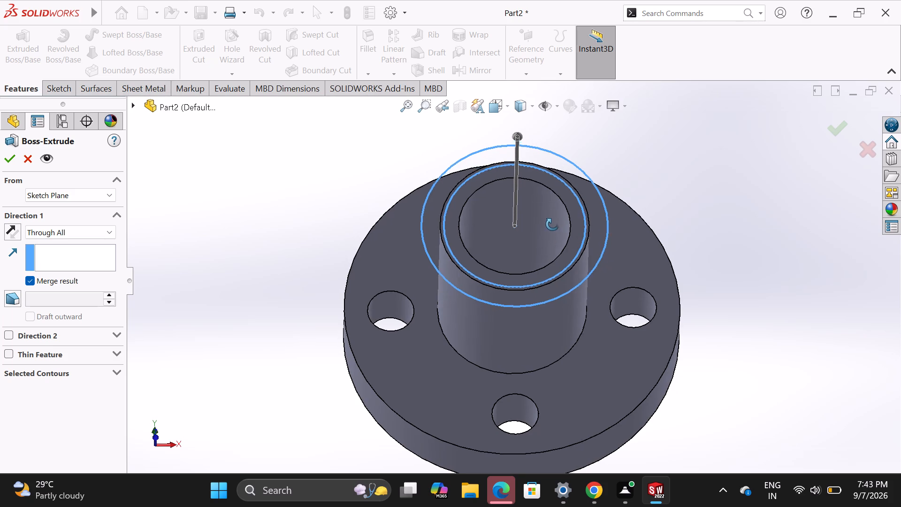
middle_click_drag(552, 224, 550, 196)
left_click(535, 222)
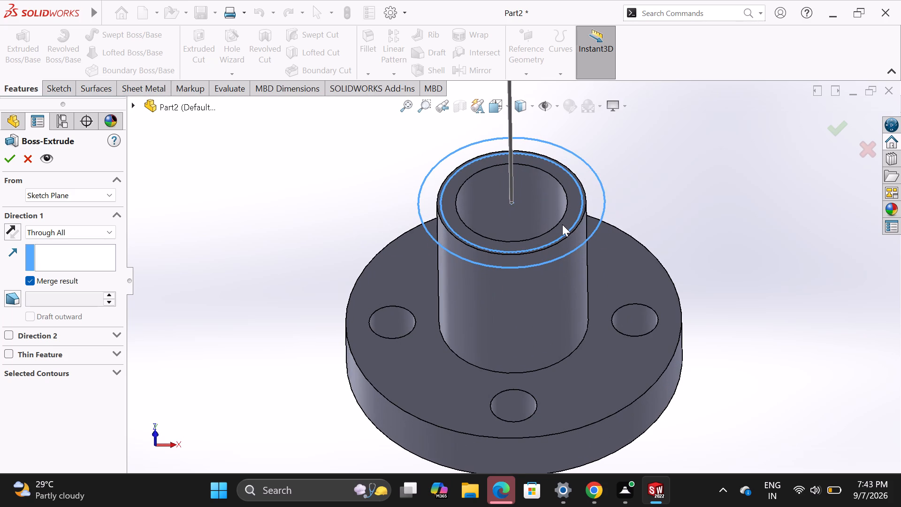
left_click(107, 231)
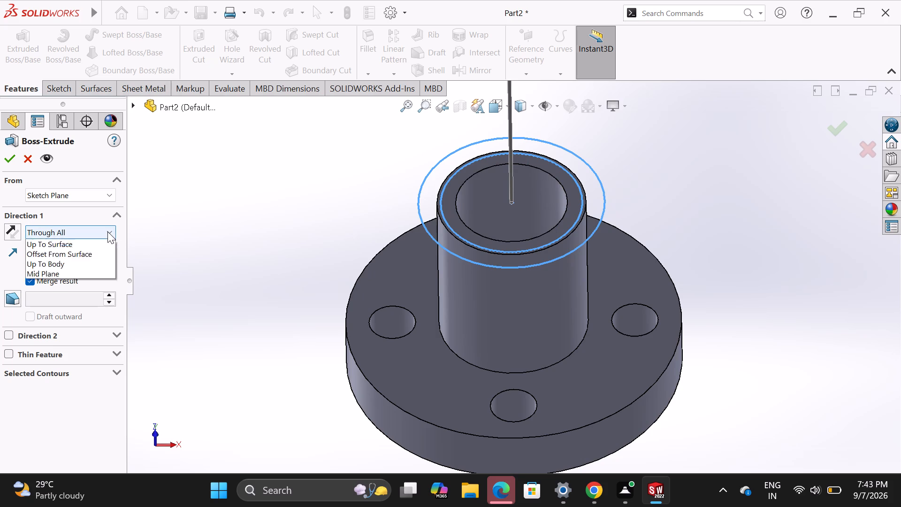
left_click(101, 244)
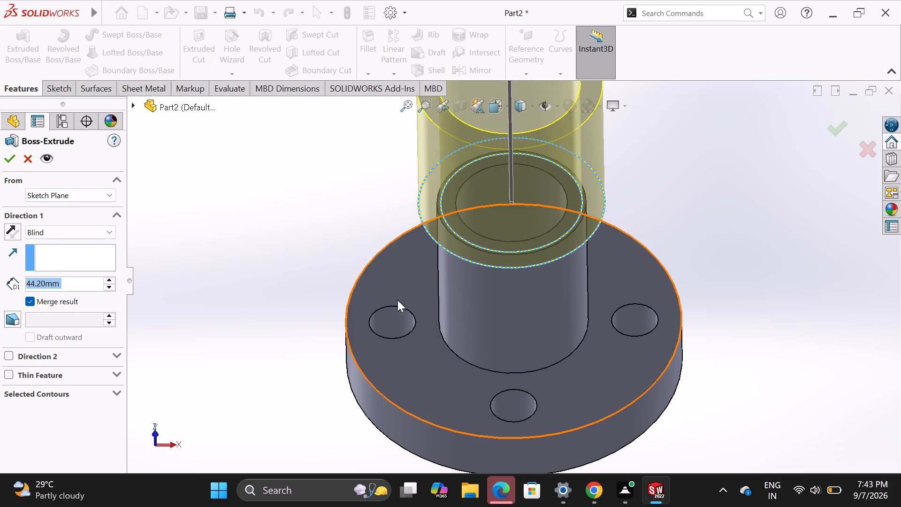
scroll(490, 235, "up", 1)
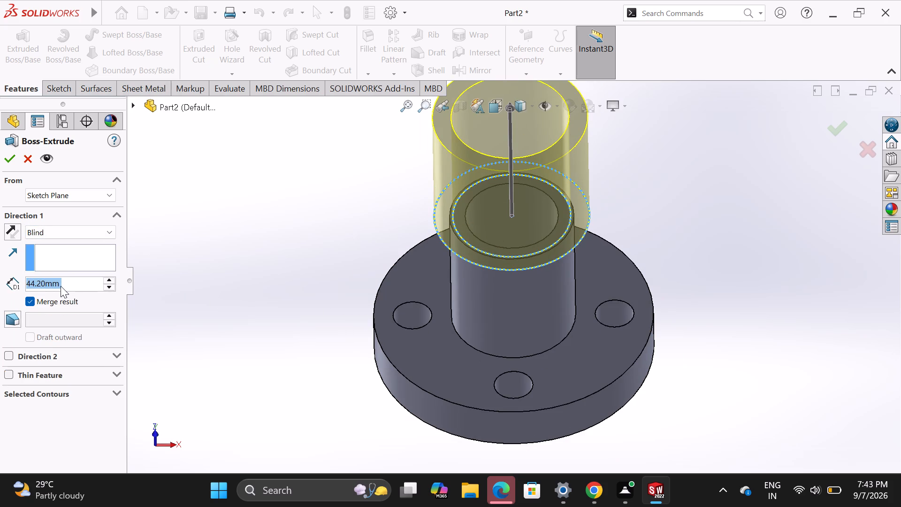
key("2")
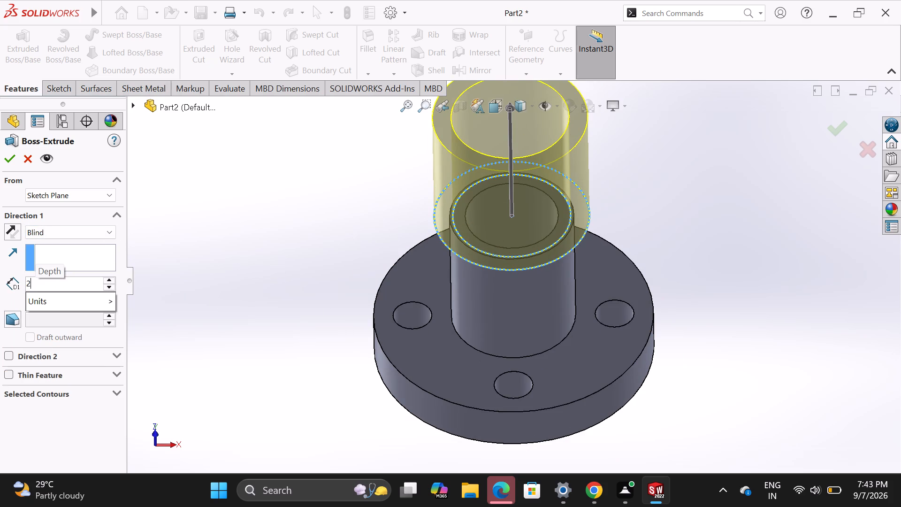
key("BackSpace")
type("30")
key("Return")
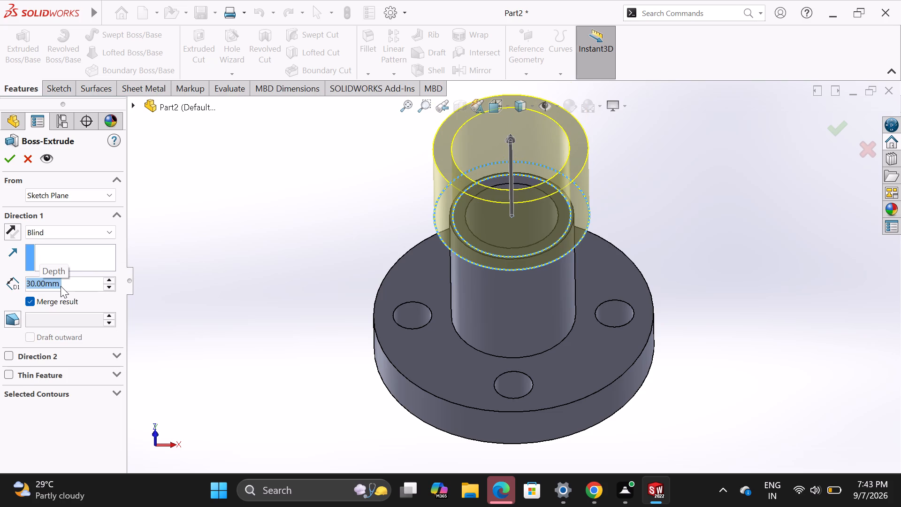
key("Return")
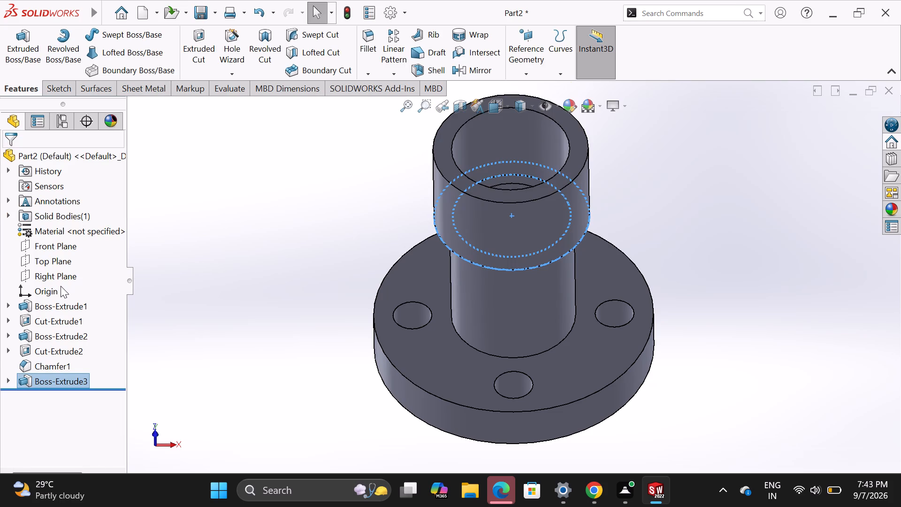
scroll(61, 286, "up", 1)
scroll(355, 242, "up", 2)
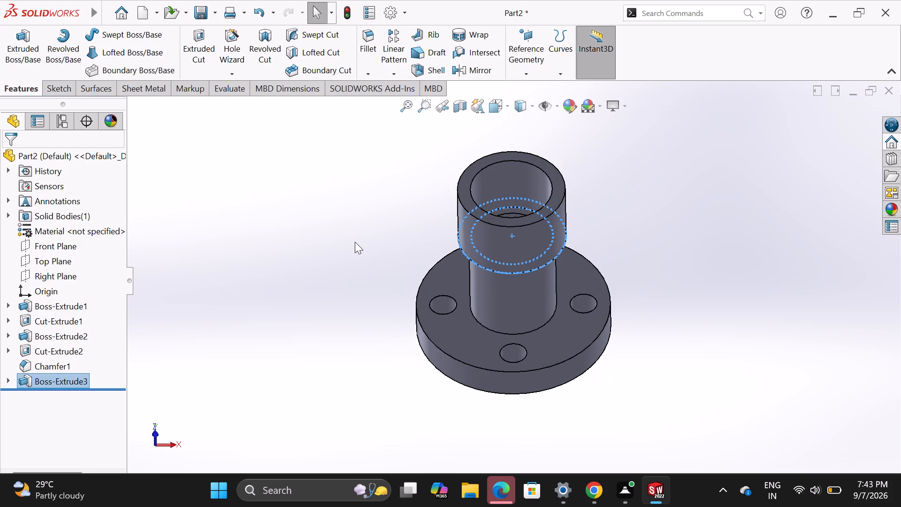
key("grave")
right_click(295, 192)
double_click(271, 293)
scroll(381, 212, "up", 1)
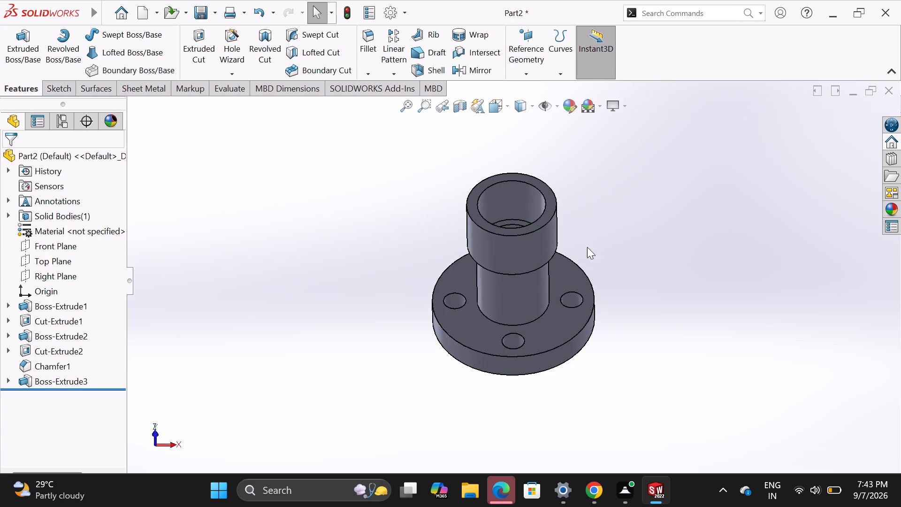
Fillet the disc's outer circular edge on the boss side with a 2 mm radius.
middle_click_drag(635, 247, 629, 392)
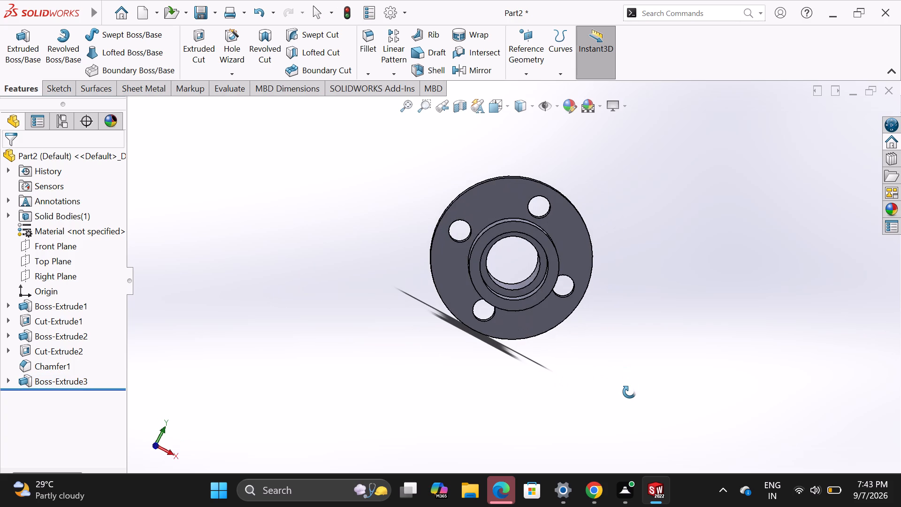
middle_click_drag(629, 392, 631, 363)
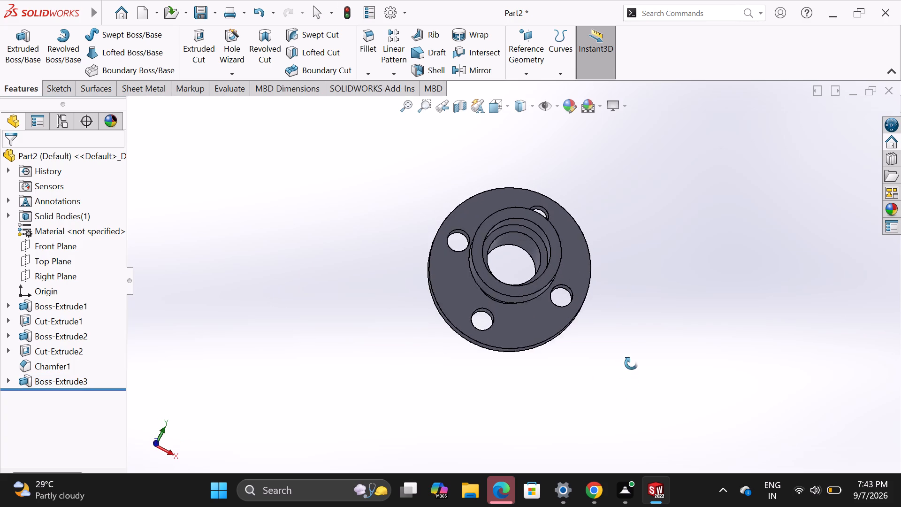
middle_click_drag(631, 363, 630, 338)
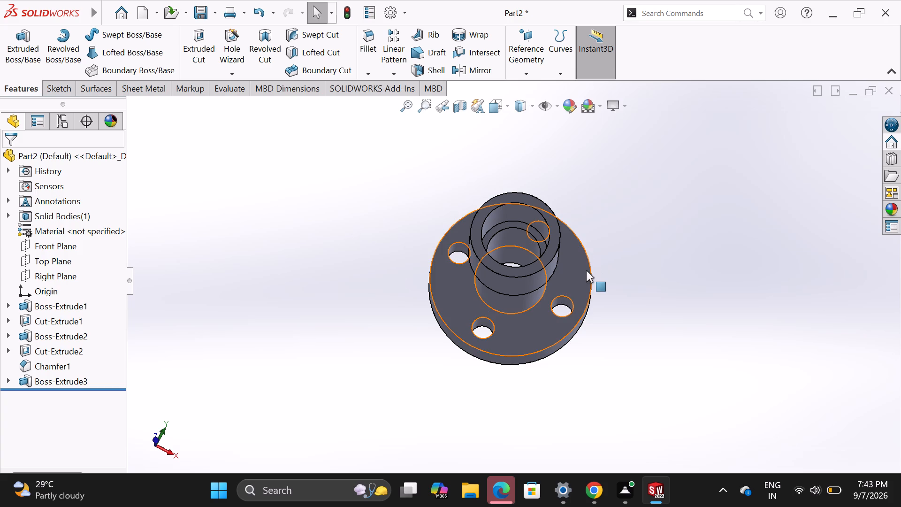
middle_click_drag(605, 270, 593, 255)
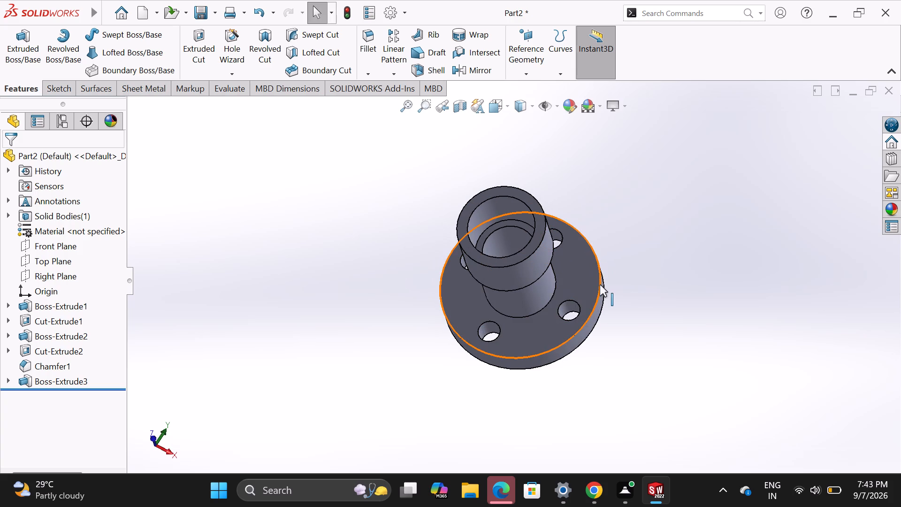
left_click(600, 284)
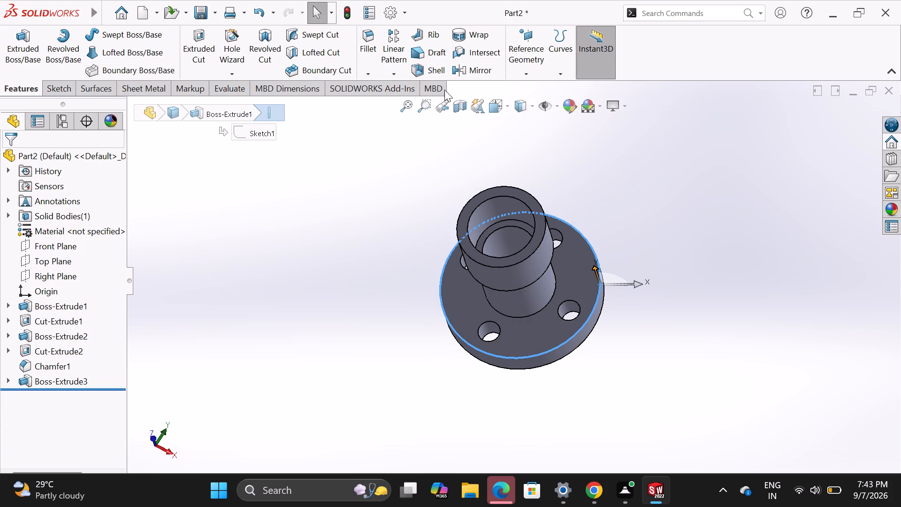
left_click(369, 45)
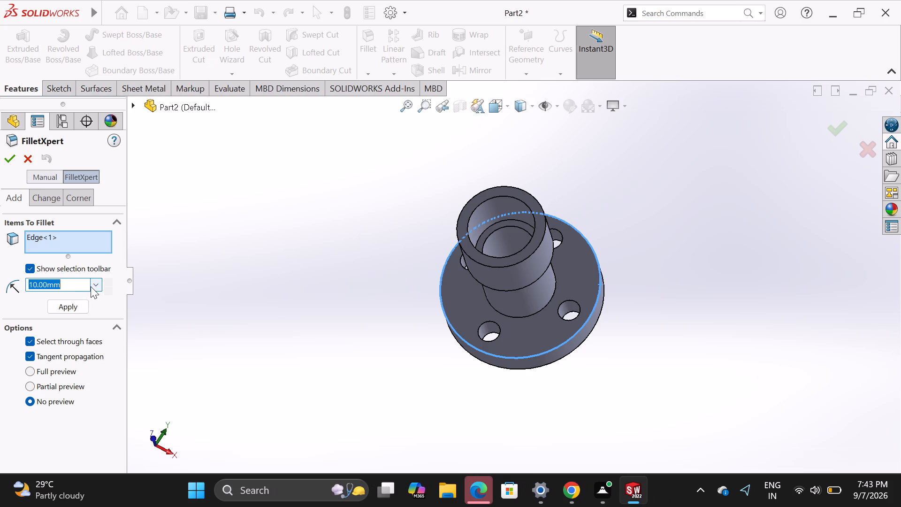
key("2")
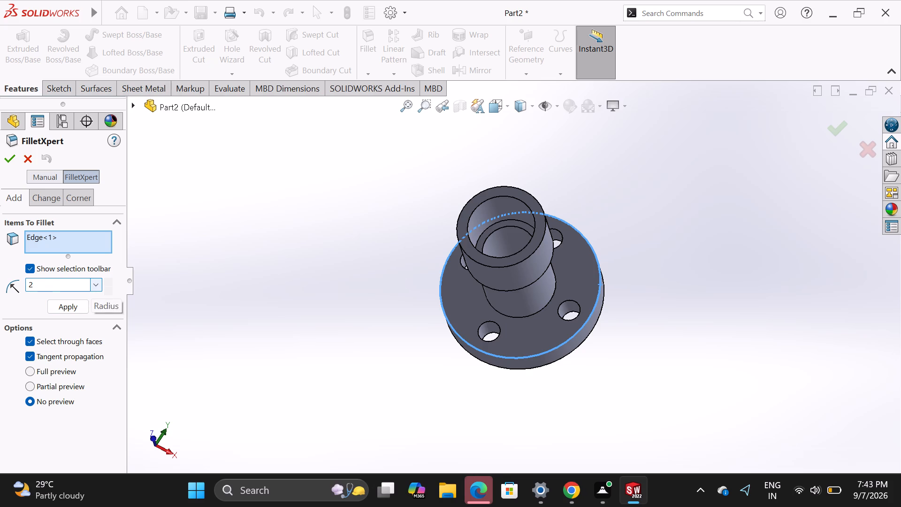
key("Return")
scroll(92, 287, "up", 1)
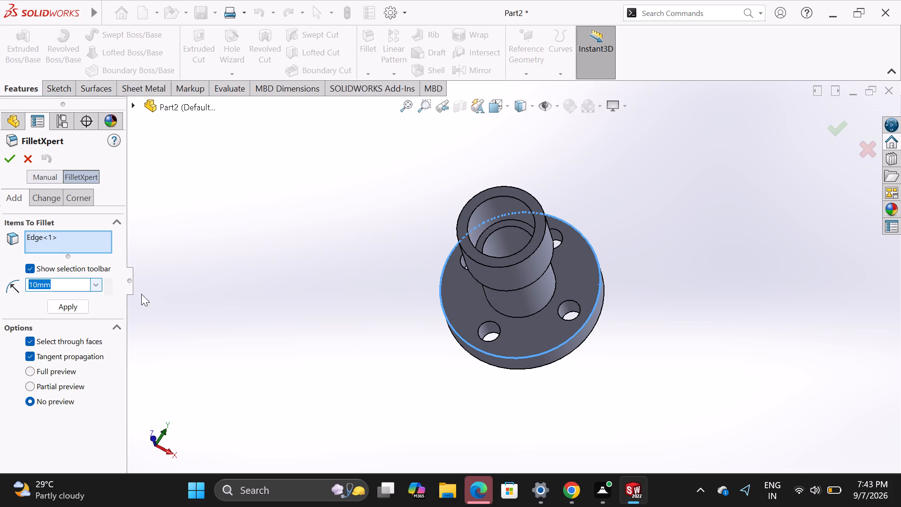
double_click(87, 285)
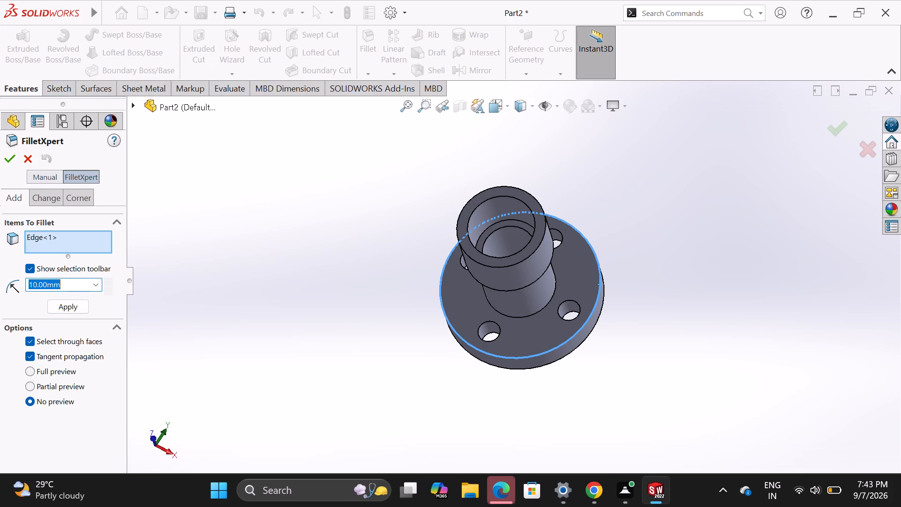
key("2")
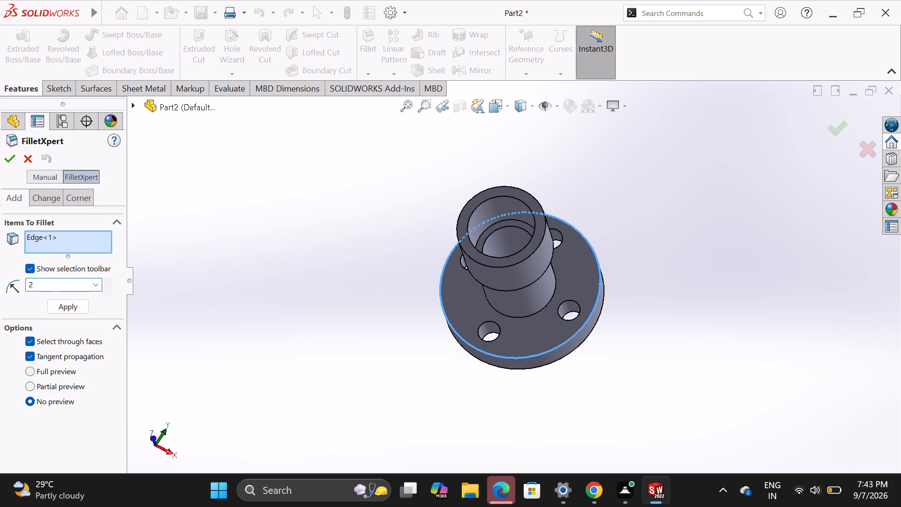
key("Return")
key("Return")
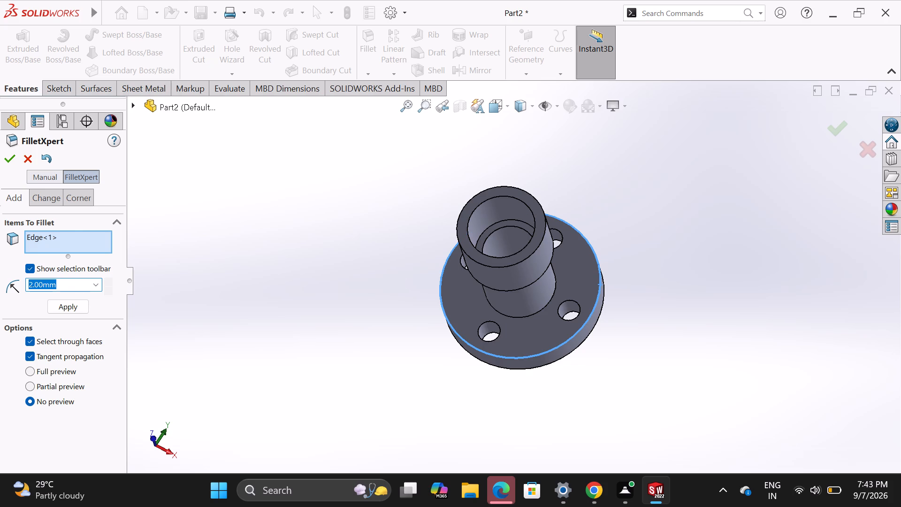
Fillet the circular edge where the boss meets the disc face with a 2 mm radius.
left_click(533, 316)
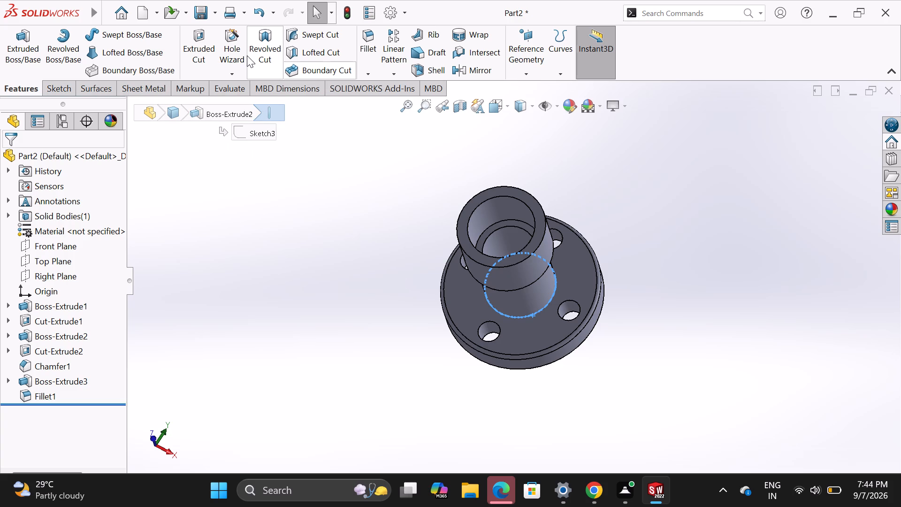
left_click(363, 37)
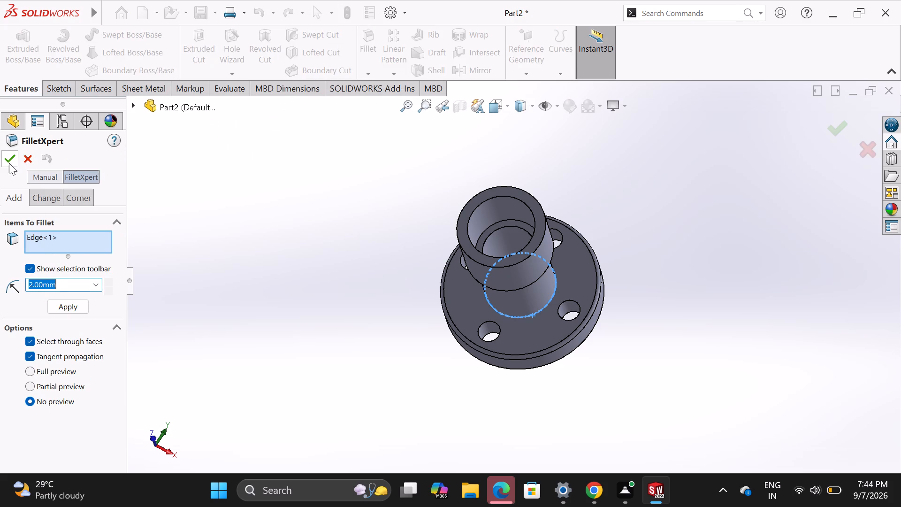
left_click(9, 162)
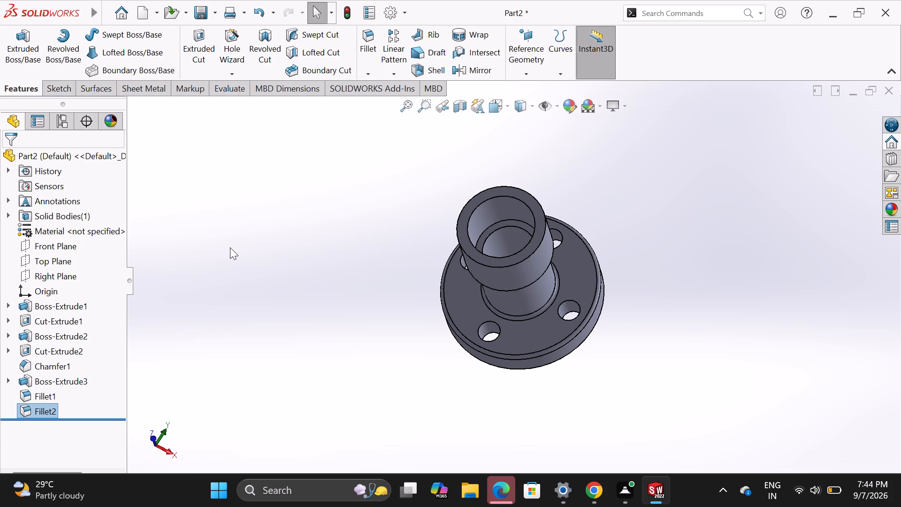
Fillet the inner circular edge of the collar's open end with a 2 mm radius.
left_click(534, 227)
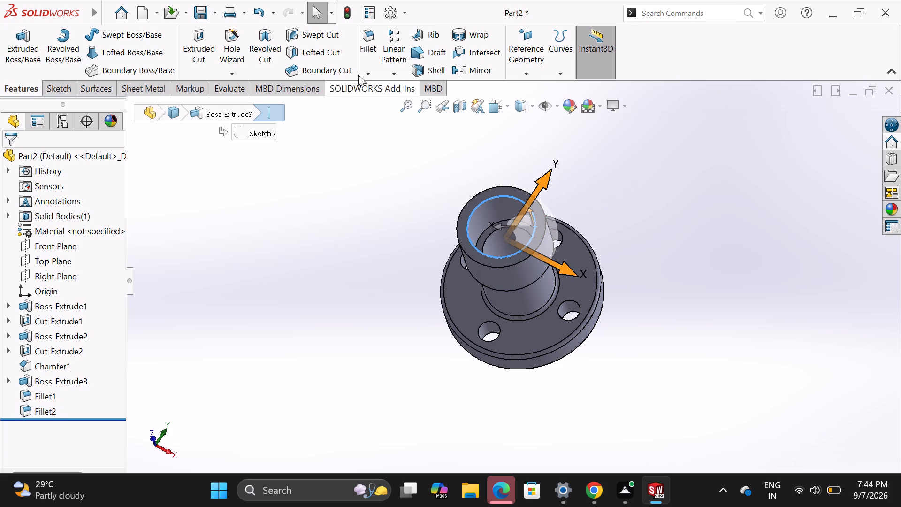
left_click(361, 60)
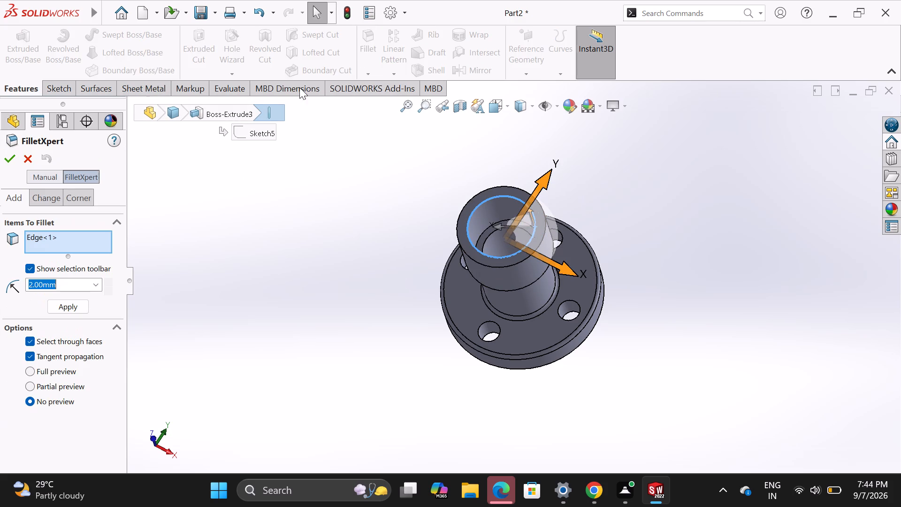
left_click(10, 160)
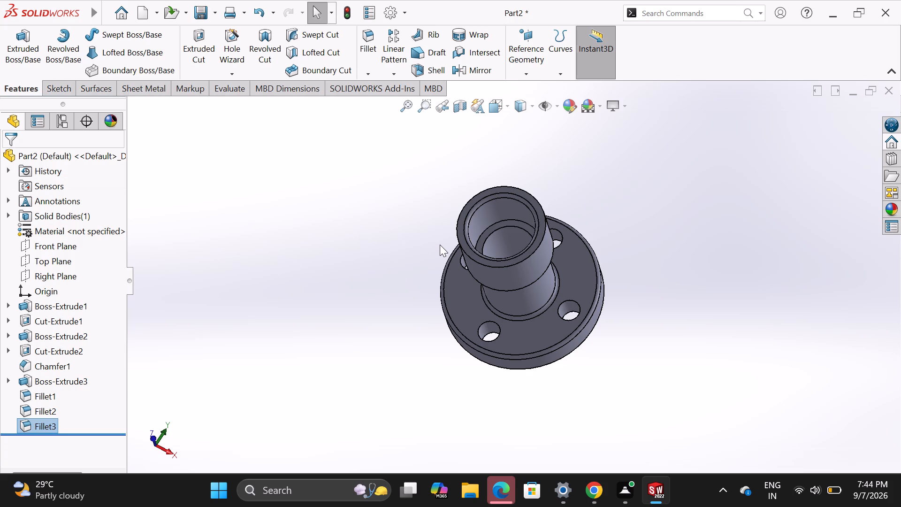
Examine the flange from all around, checking the fillets on the disc, boss base and collar opening.
middle_click_drag(440, 245, 314, 323)
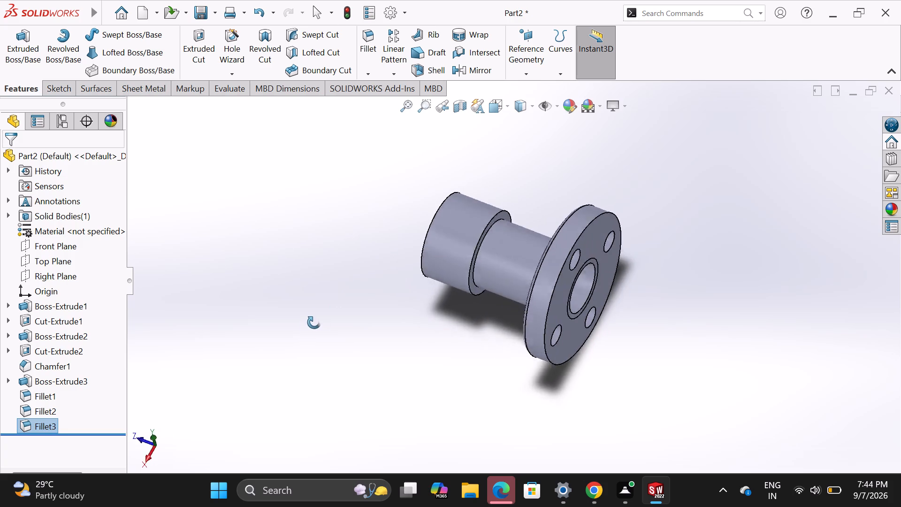
middle_click_drag(314, 323, 222, 405)
scroll(340, 256, "up", 1)
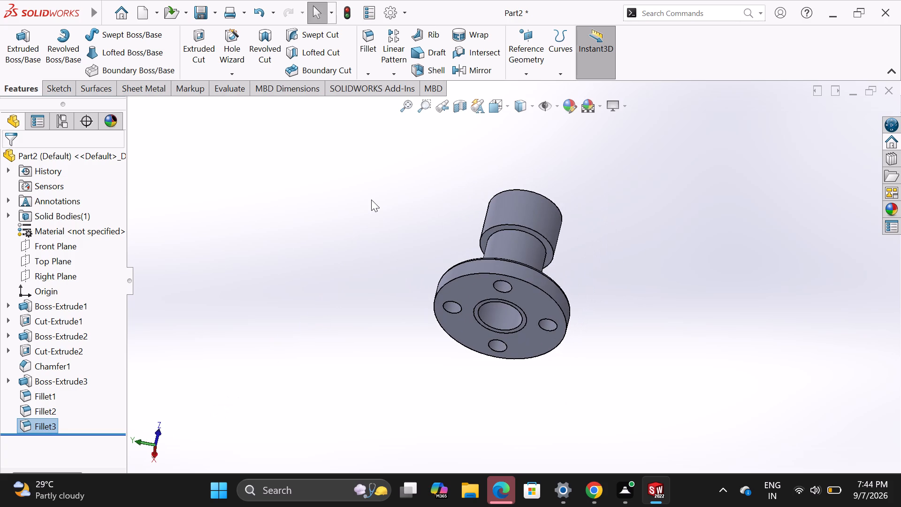
middle_click_drag(371, 201, 268, 336)
scroll(315, 311, "down", 1)
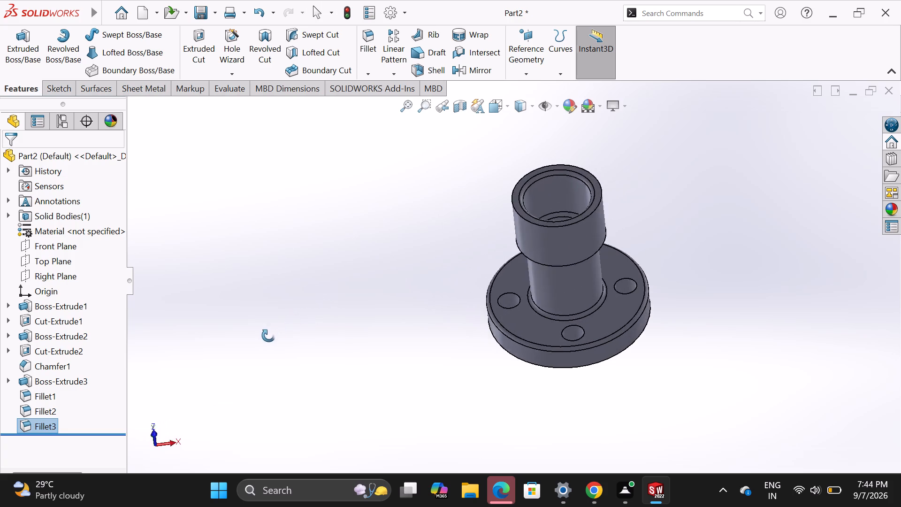
middle_click_drag(268, 336, 223, 396)
scroll(751, 268, "up", 2)
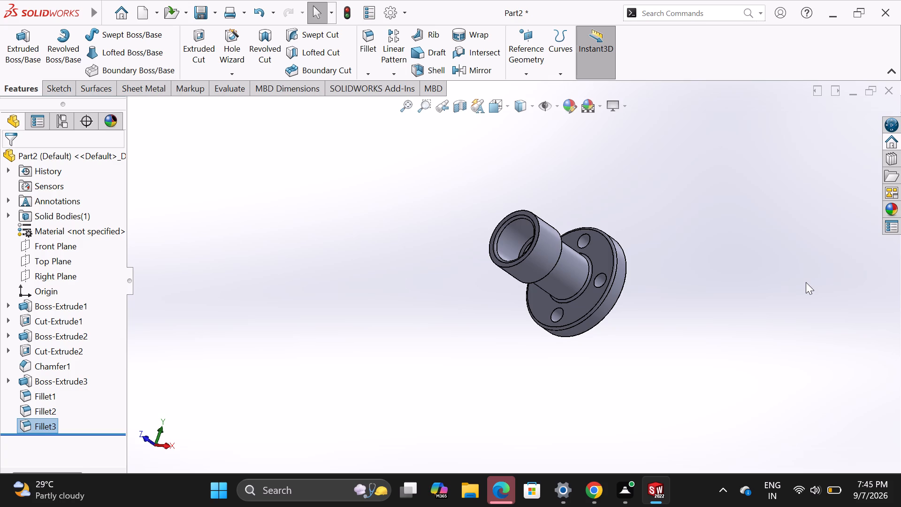
scroll(610, 308, "up", 2)
middle_click_drag(653, 271, 662, 270)
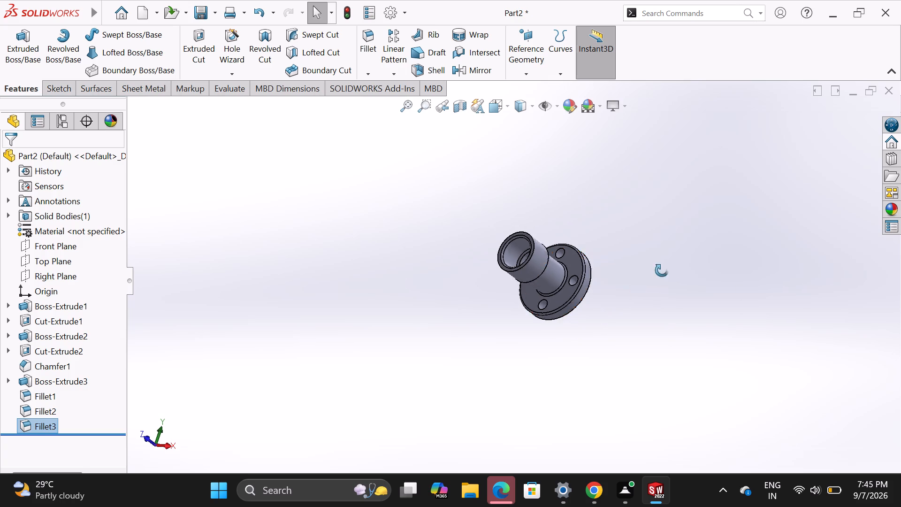
middle_click_drag(662, 270, 624, 298)
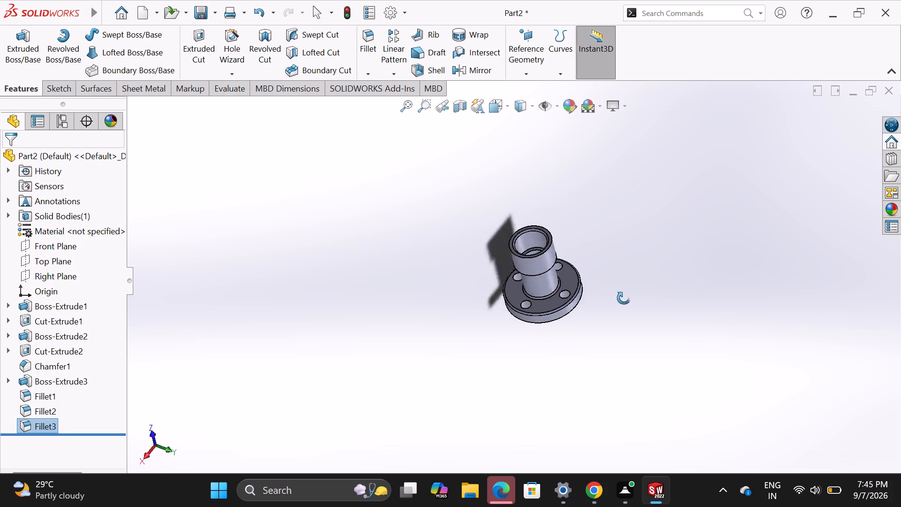
middle_click_drag(624, 298, 680, 260)
scroll(641, 274, "up", 2)
middle_click_drag(636, 277, 589, 335)
scroll(583, 313, "down", 1)
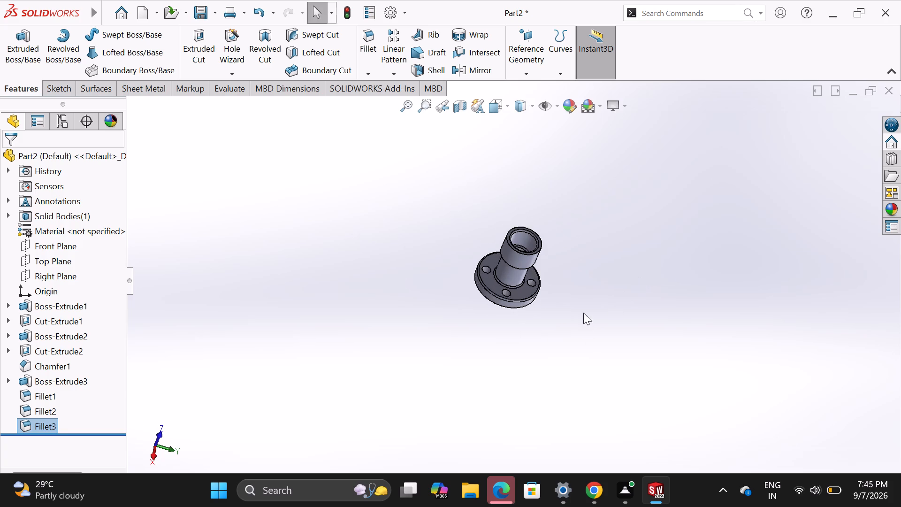
scroll(583, 313, "down", 2)
scroll(445, 203, "down", 4)
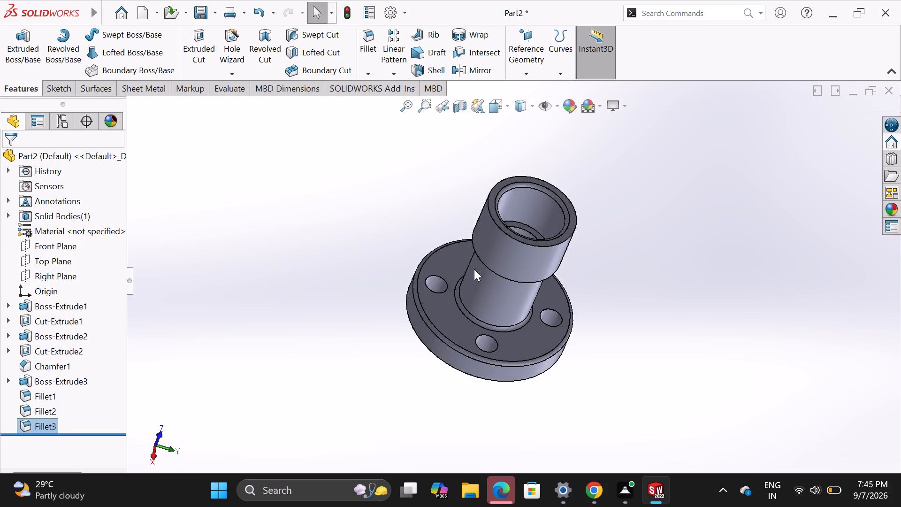
scroll(557, 227, "down", 1)
Fillet the edge of the boss's bore at the ledge inside the collar with a 2 mm radius.
middle_click_drag(396, 208, 390, 215)
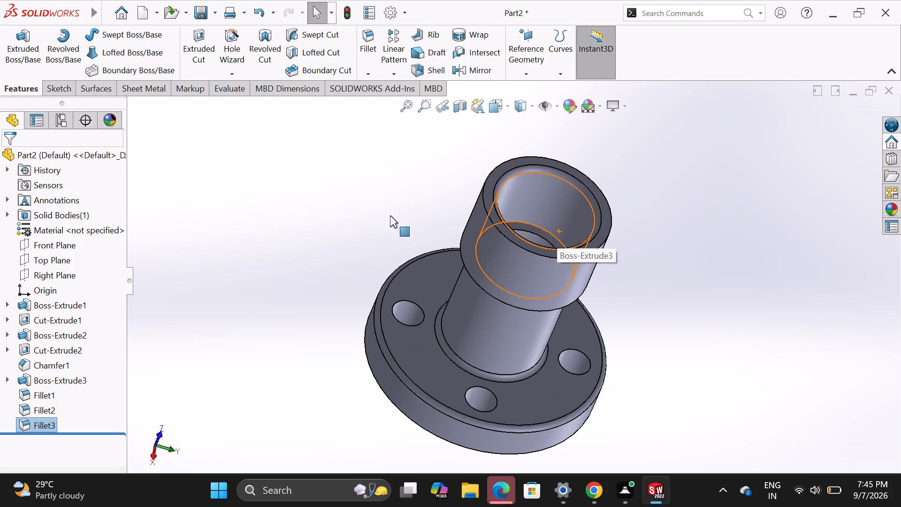
middle_click_drag(390, 215, 315, 345)
middle_click_drag(763, 269, 771, 269)
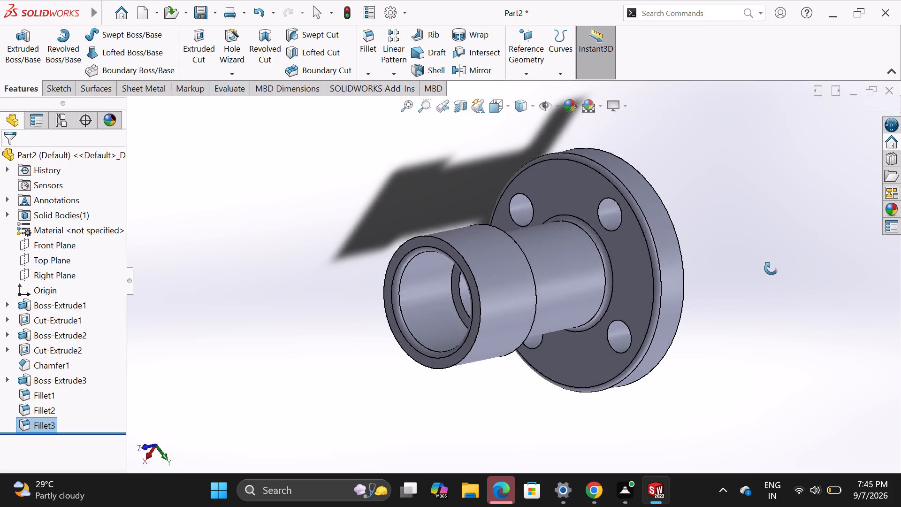
middle_click_drag(771, 269, 809, 237)
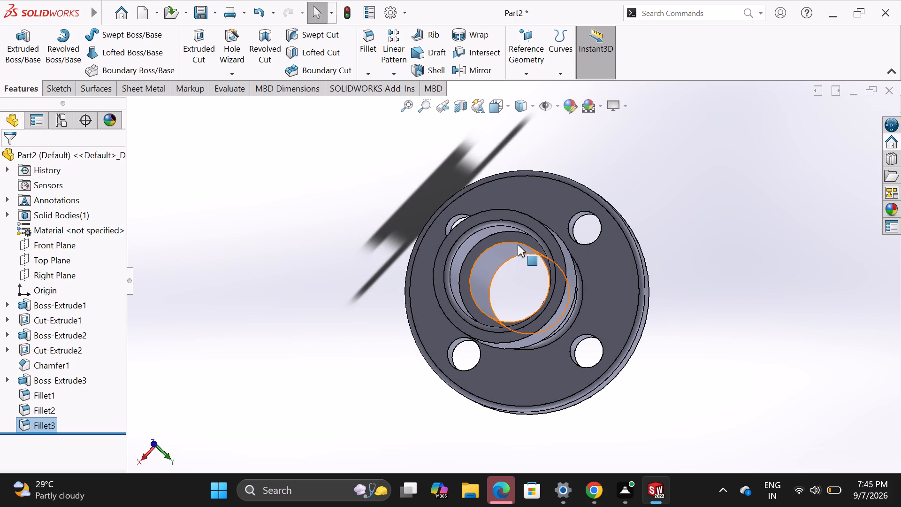
left_click(519, 242)
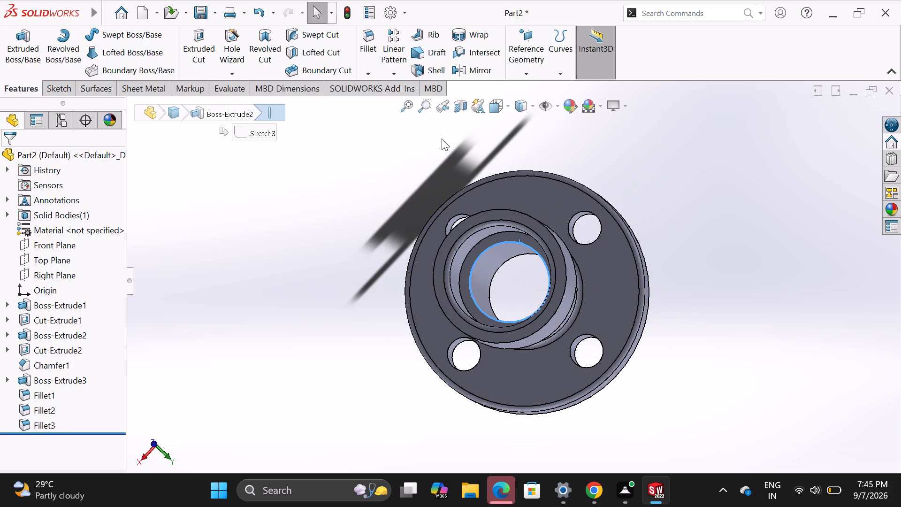
left_click(368, 44)
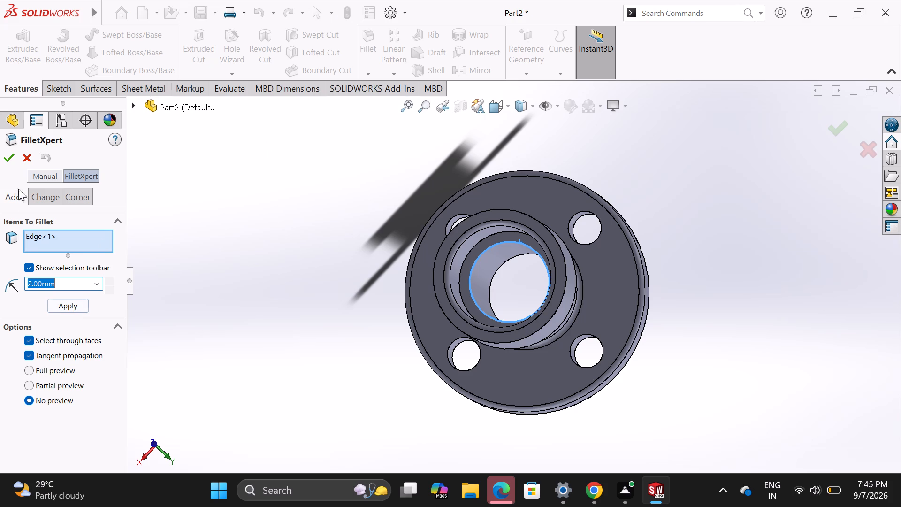
left_click(11, 160)
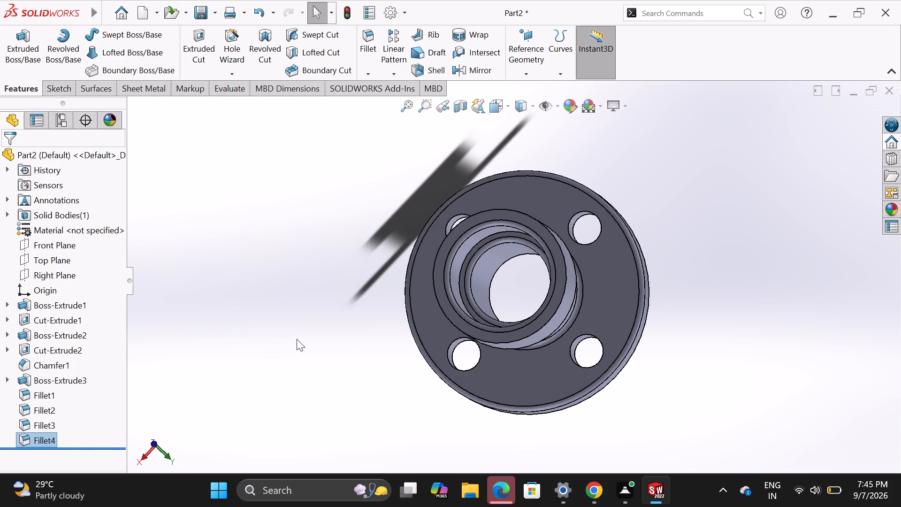
Examine the filleted inner edges inside the collar and at the bore ledge up close.
middle_click_drag(367, 300, 391, 241)
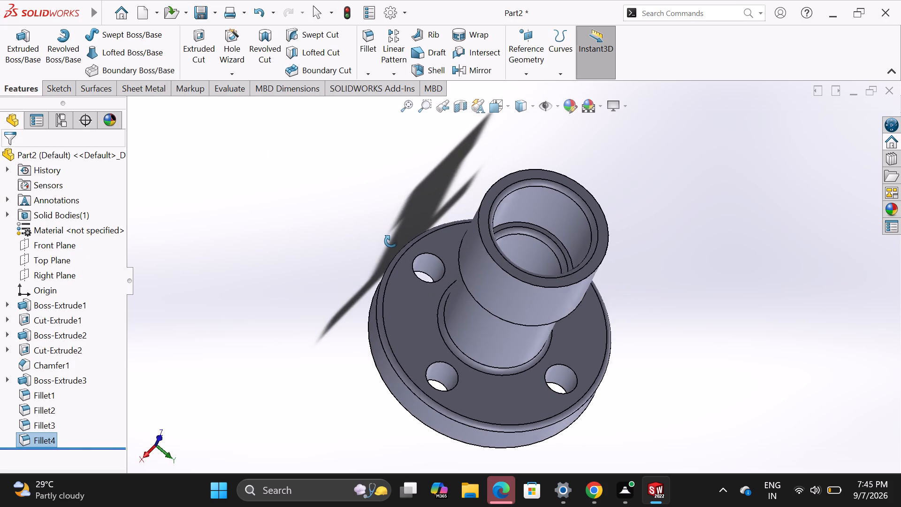
middle_click_drag(391, 241, 354, 240)
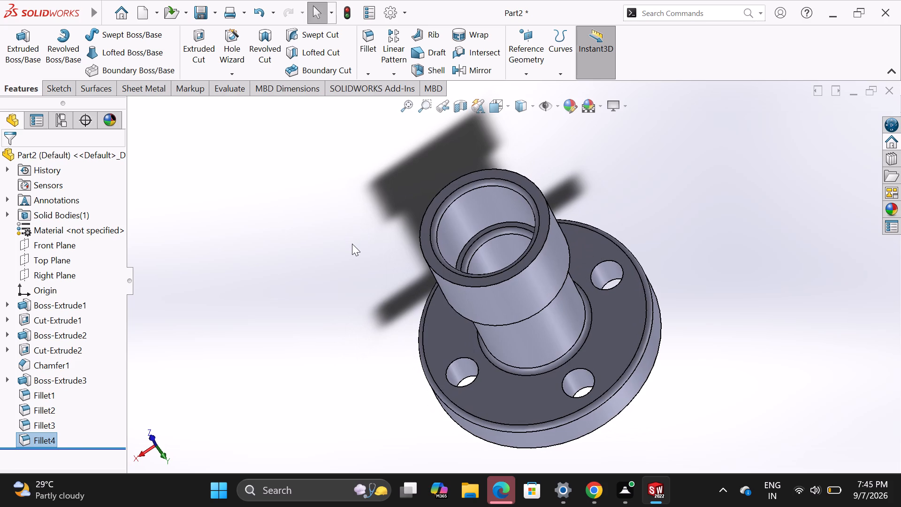
scroll(552, 219, "up", 2)
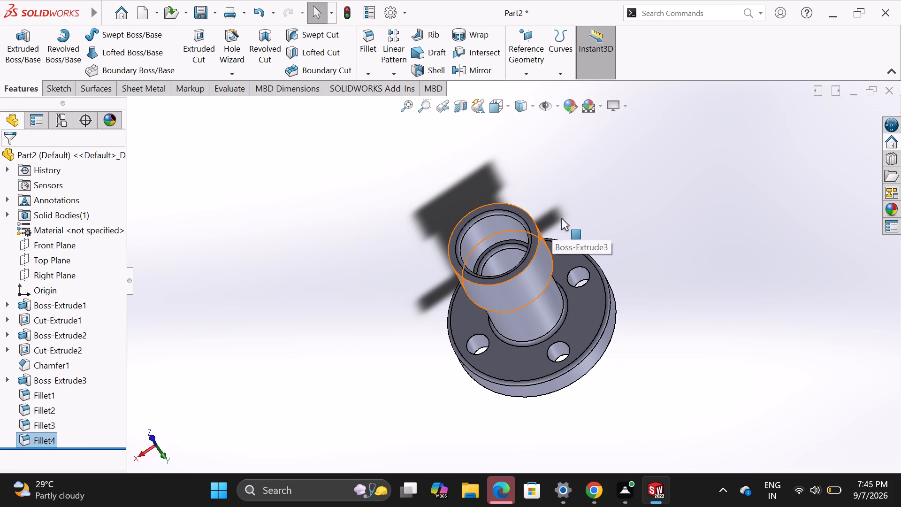
middle_click_drag(561, 218, 582, 204)
key("Escape")
scroll(575, 223, "down", 4)
scroll(437, 249, "down", 2)
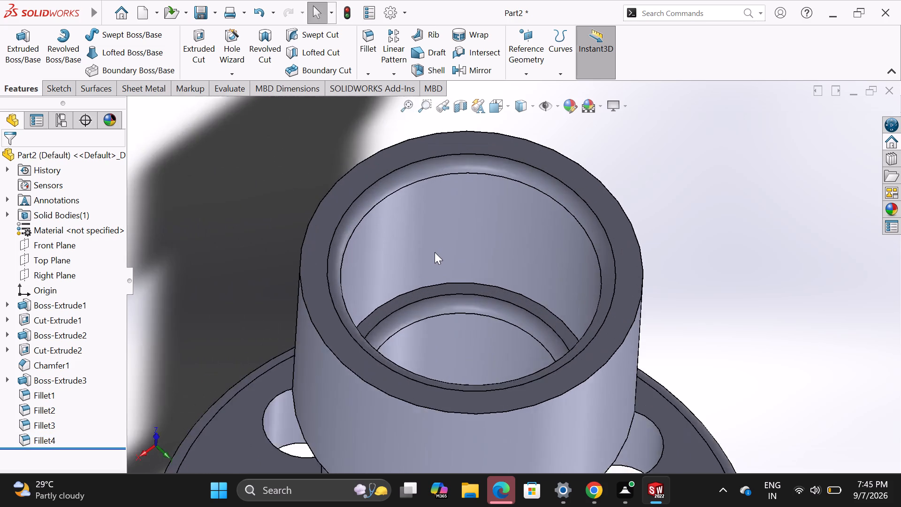
Examine the fillets inside the collar and the whole flange from several sides, including the collar's shoulder above the boss.
scroll(435, 252, "down", 2)
scroll(397, 322, "down", 1)
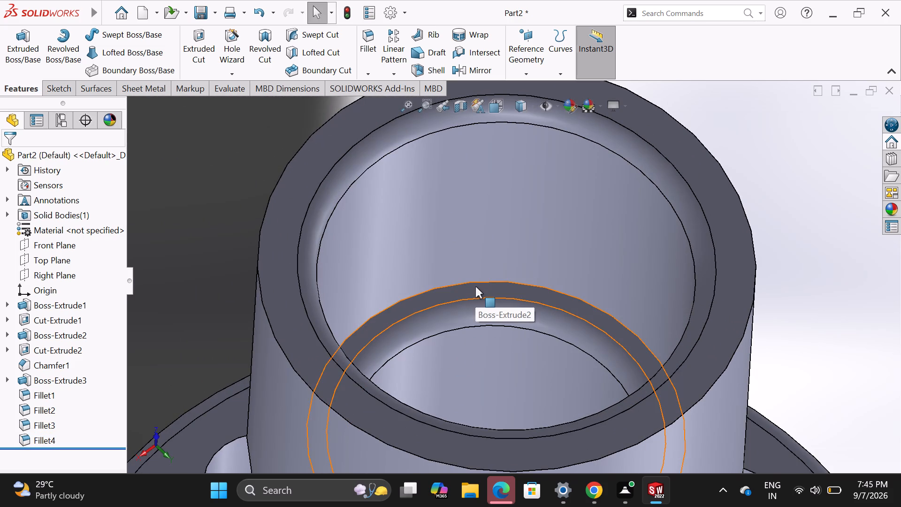
scroll(475, 286, "up", 6)
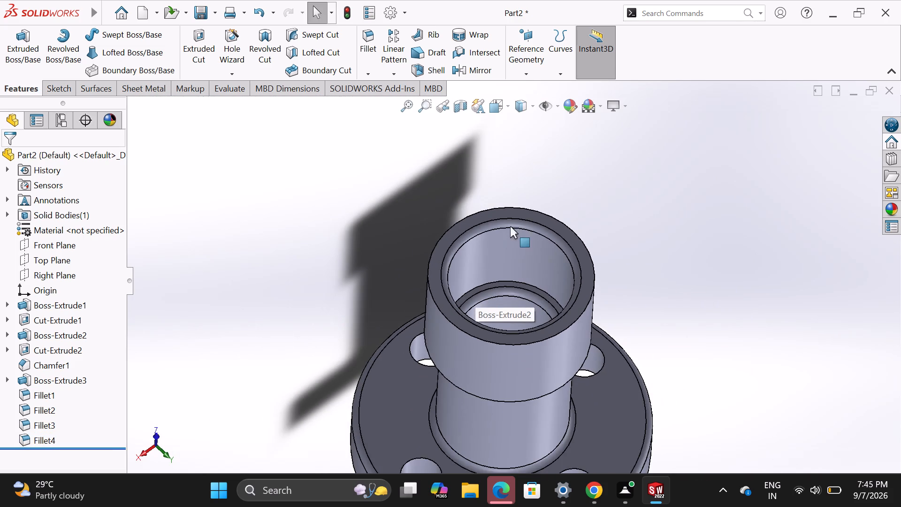
middle_click_drag(510, 226, 537, 173)
scroll(533, 170, "up", 4)
middle_click_drag(535, 220, 531, 202)
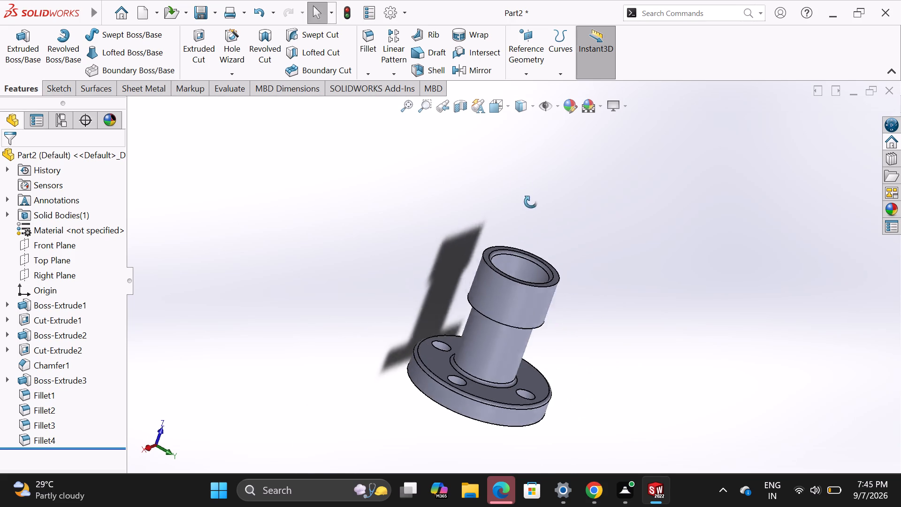
middle_click_drag(531, 202, 310, 254)
scroll(382, 386, "down", 1)
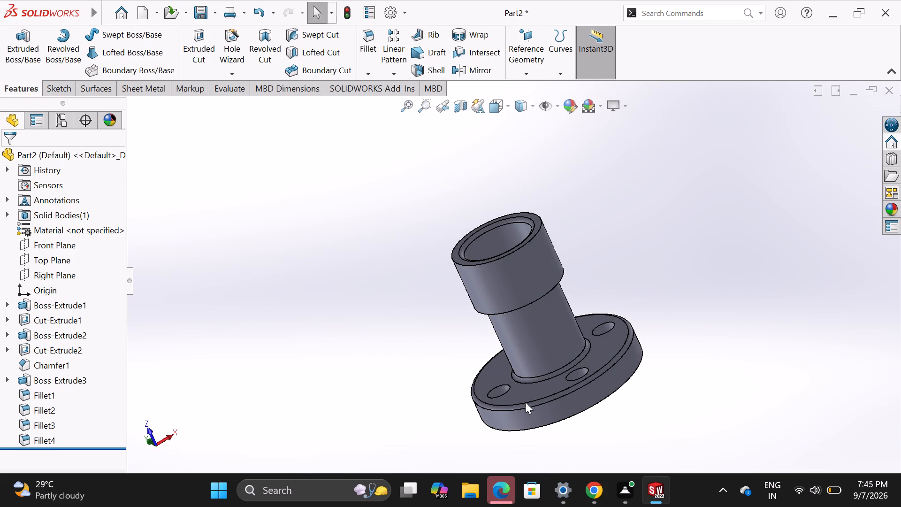
scroll(539, 395, "up", 3)
middle_click_drag(574, 306, 601, 267)
scroll(562, 325, "down", 3)
scroll(413, 300, "down", 2)
middle_click_drag(411, 292, 411, 292)
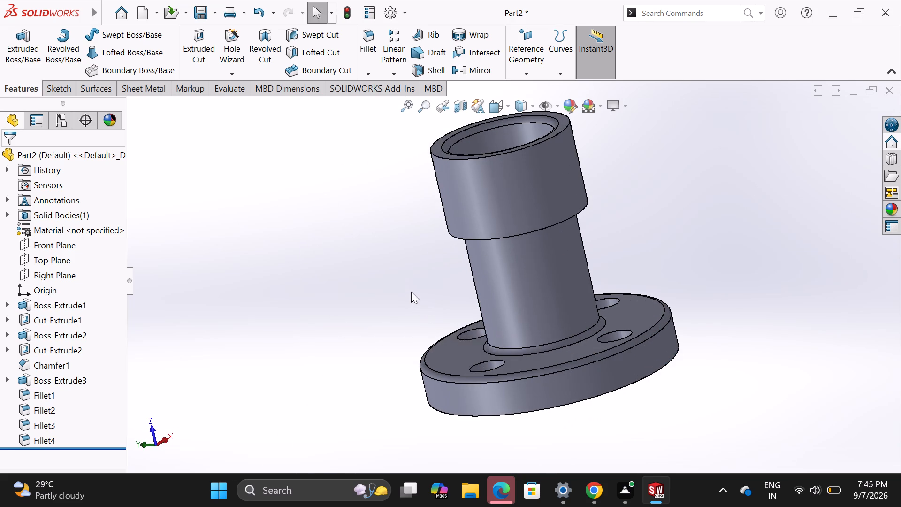
middle_click_drag(411, 292, 500, 378)
scroll(502, 370, "down", 1)
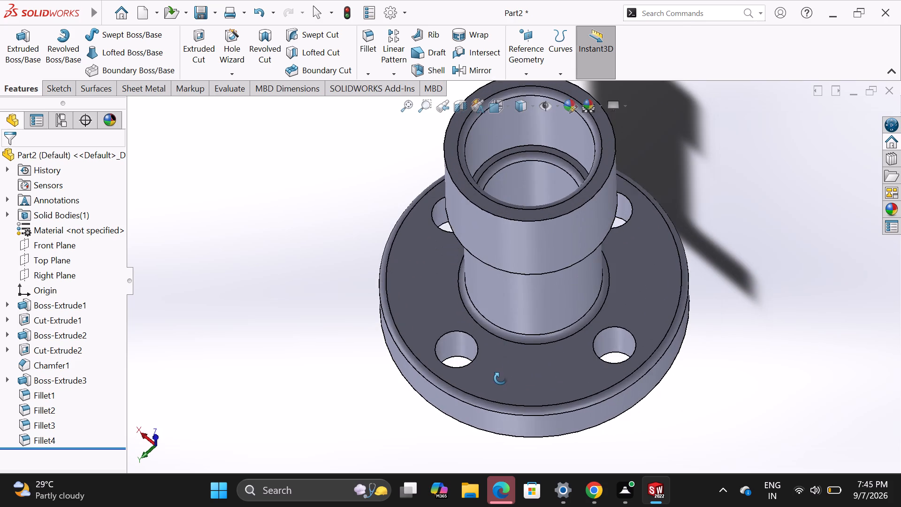
middle_click_drag(500, 378, 500, 379)
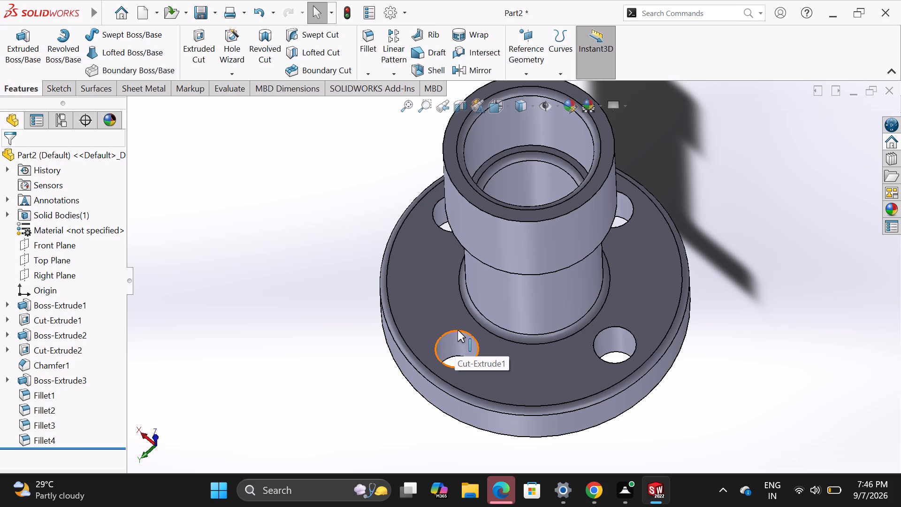
Fillet the collar's outer circular edge on the disc-facing end with a 2 mm radius.
left_click(539, 274)
left_click(369, 41)
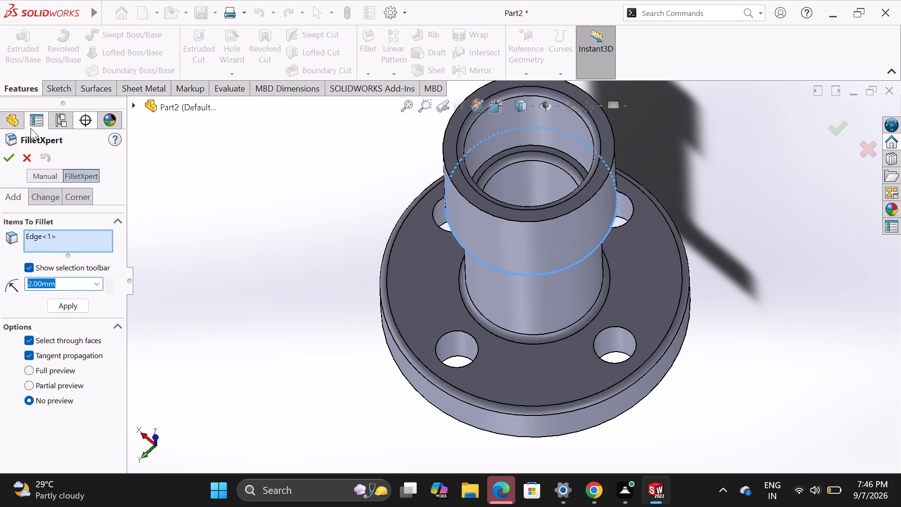
left_click(7, 161)
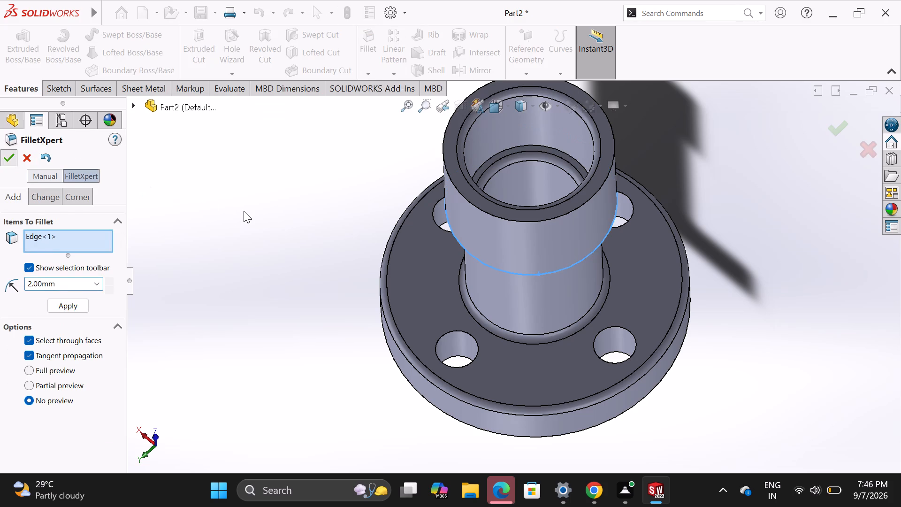
scroll(244, 211, "up", 2)
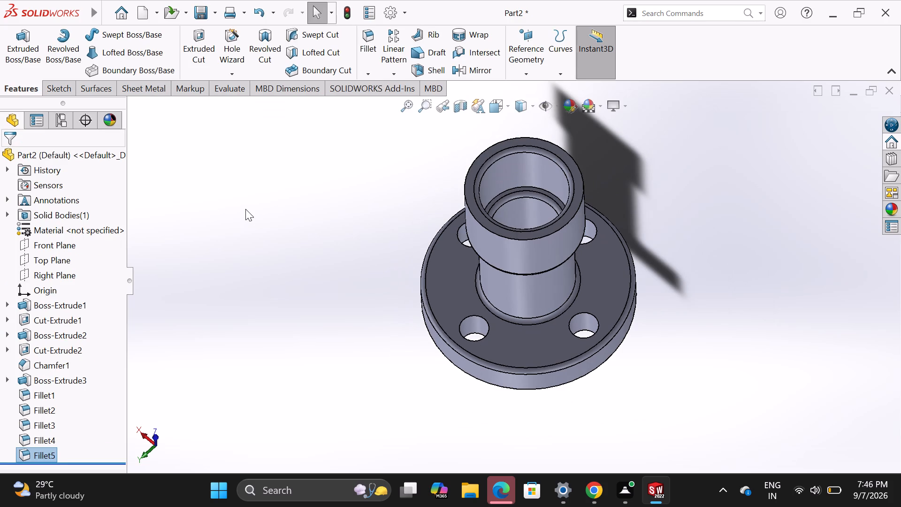
key("Escape")
Examine the flange from below, above and in isometric view, checking the fillet on the collar's disc-facing outer edge.
middle_click_drag(252, 197, 254, 40)
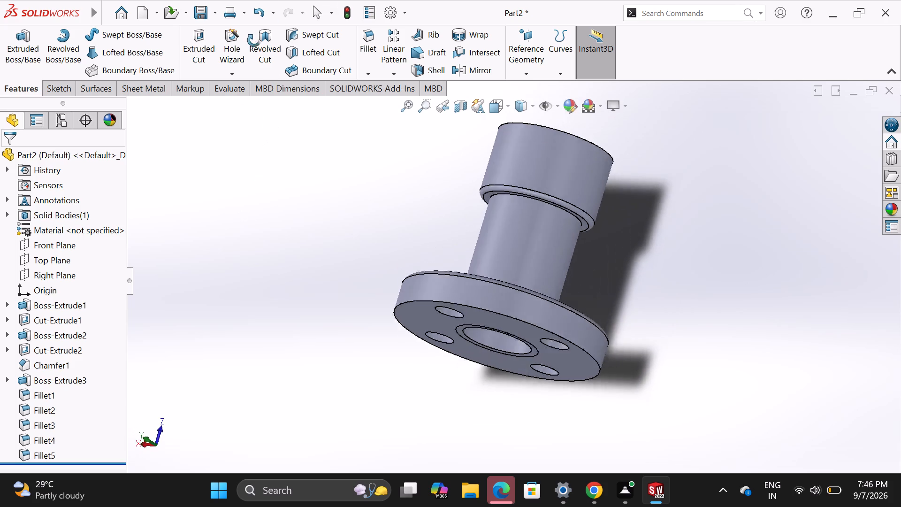
middle_click_drag(254, 40, 202, 162)
scroll(274, 203, "up", 1)
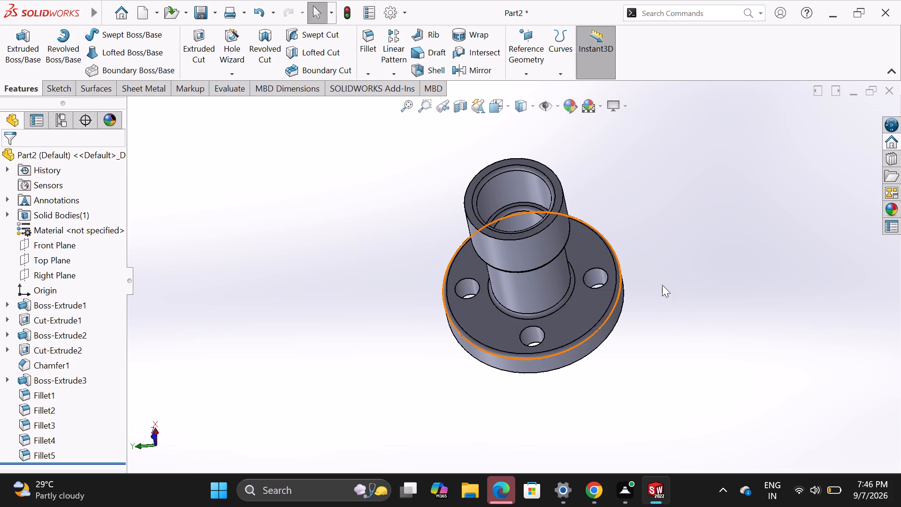
scroll(668, 258, "down", 3)
middle_click_drag(668, 256, 714, 192)
scroll(714, 192, "up", 3)
middle_click_drag(699, 196, 699, 196)
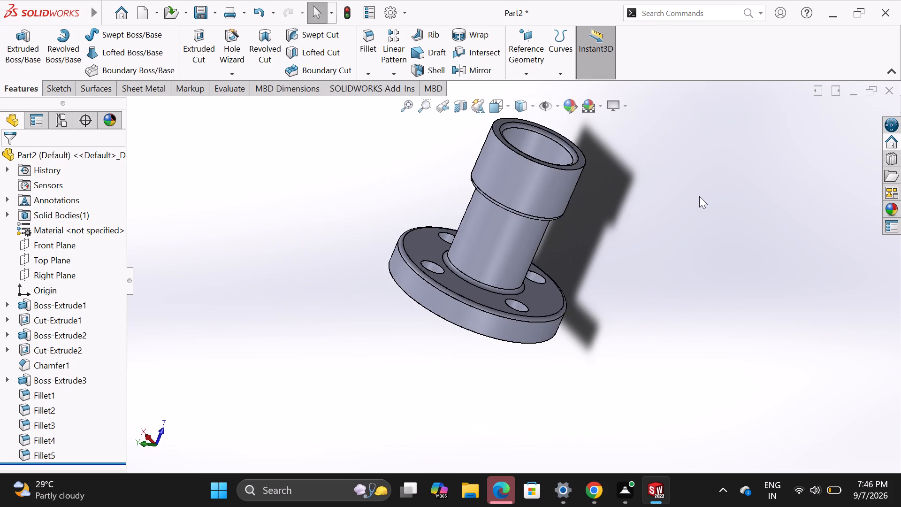
middle_click_drag(699, 196, 224, 392)
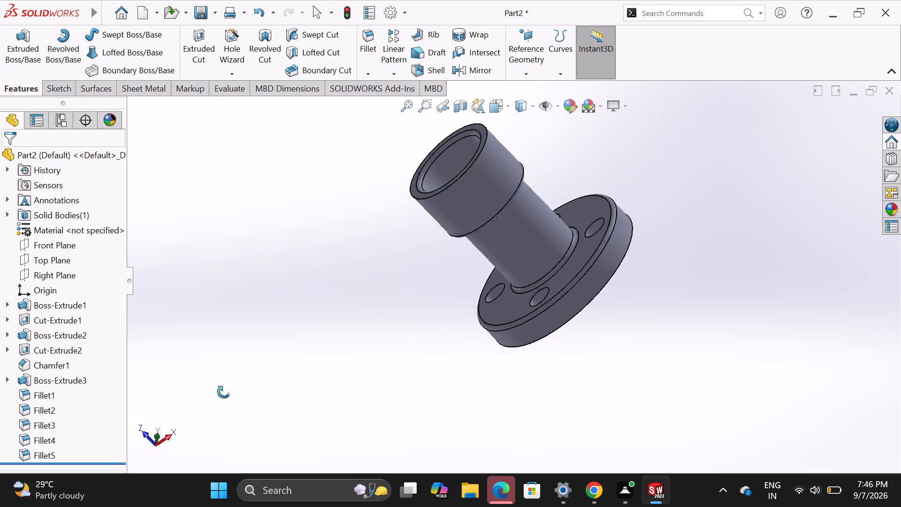
middle_click_drag(224, 392, 281, 334)
scroll(322, 287, "up", 2)
scroll(508, 204, "up", 1)
scroll(508, 203, "down", 3)
middle_click_drag(643, 238, 634, 318)
scroll(643, 253, "down", 1)
key("ctrl+7")
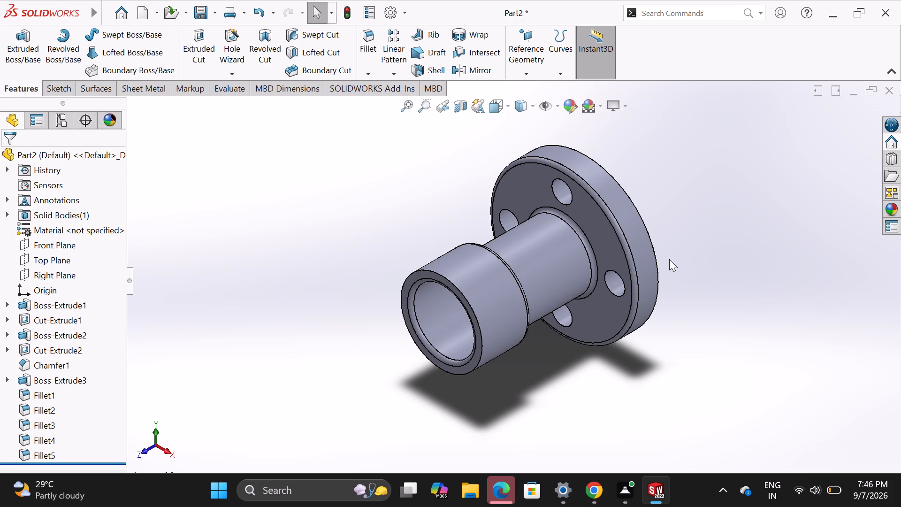
scroll(669, 259, "up", 1)
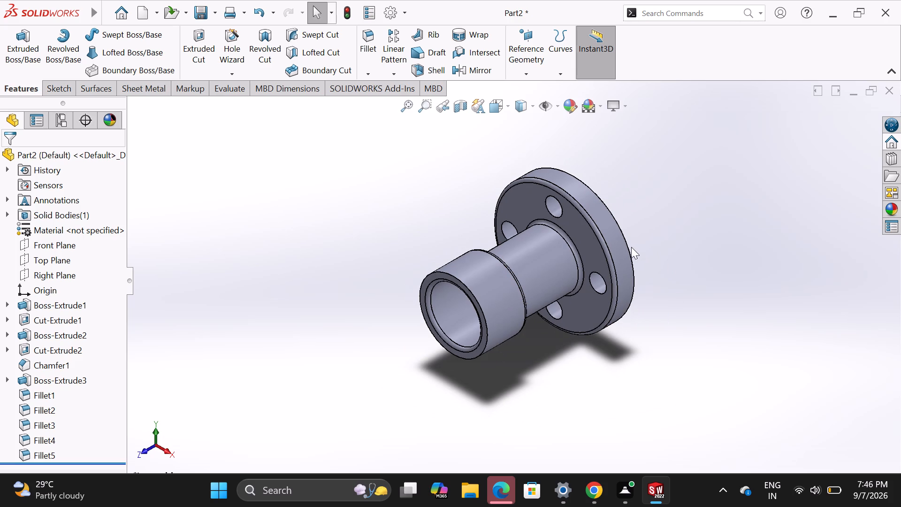
scroll(580, 241, "up", 1)
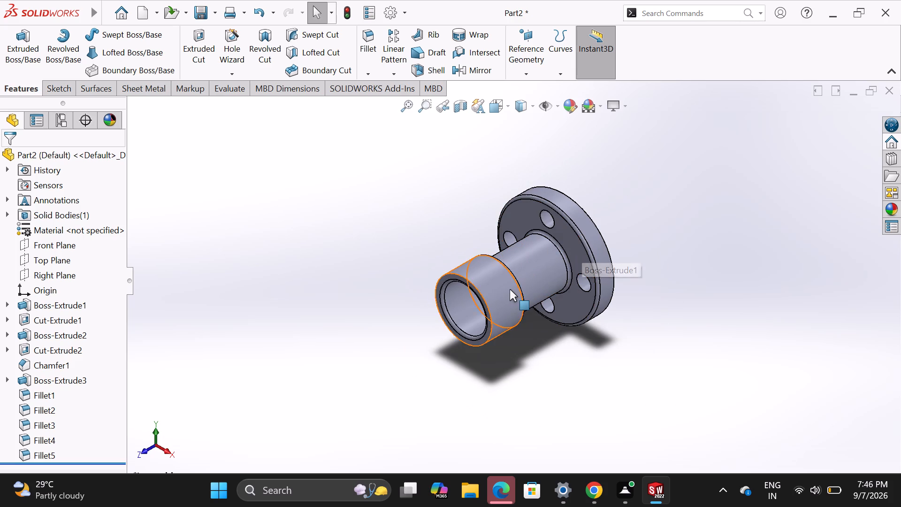
scroll(510, 289, "down", 1)
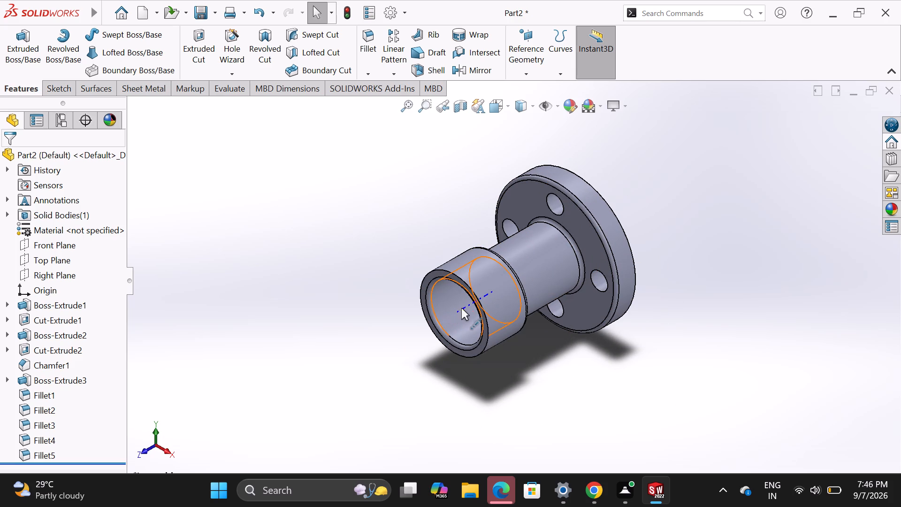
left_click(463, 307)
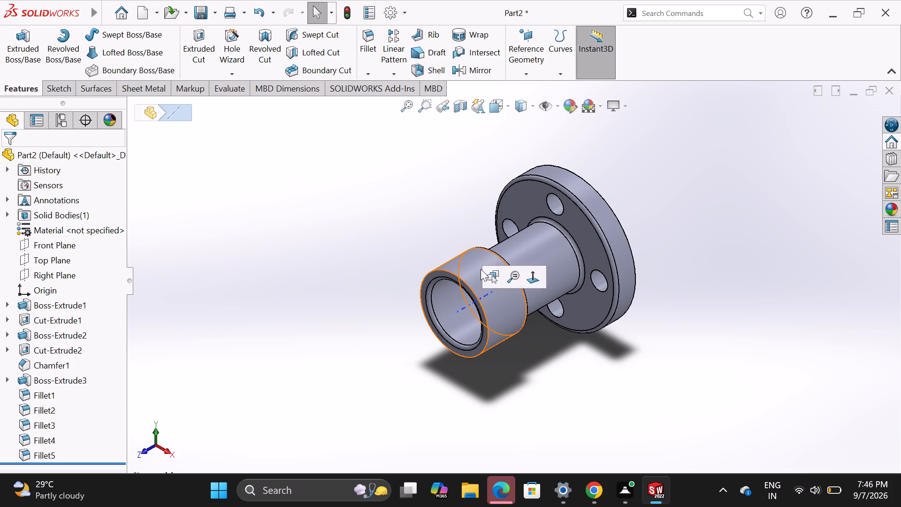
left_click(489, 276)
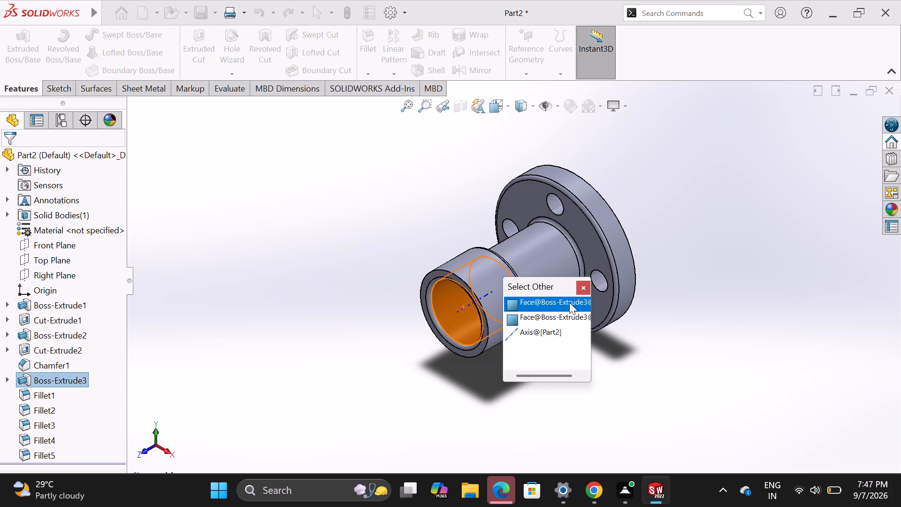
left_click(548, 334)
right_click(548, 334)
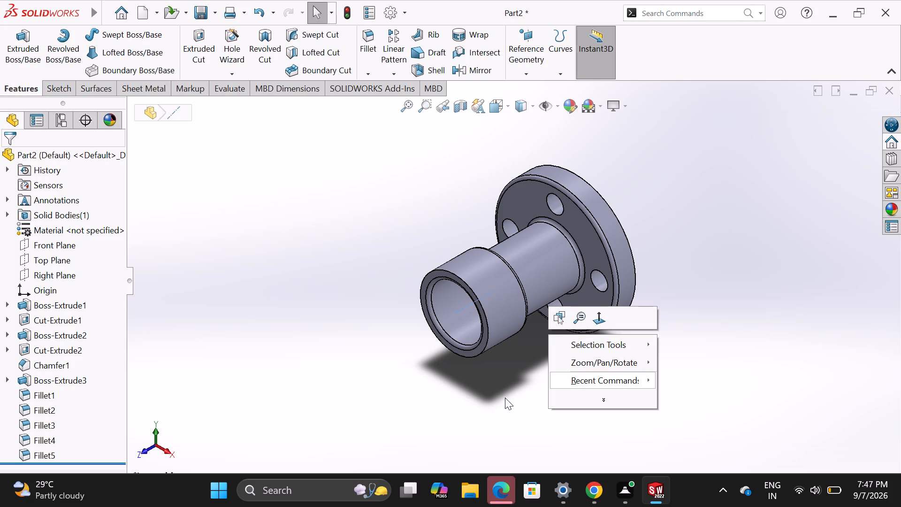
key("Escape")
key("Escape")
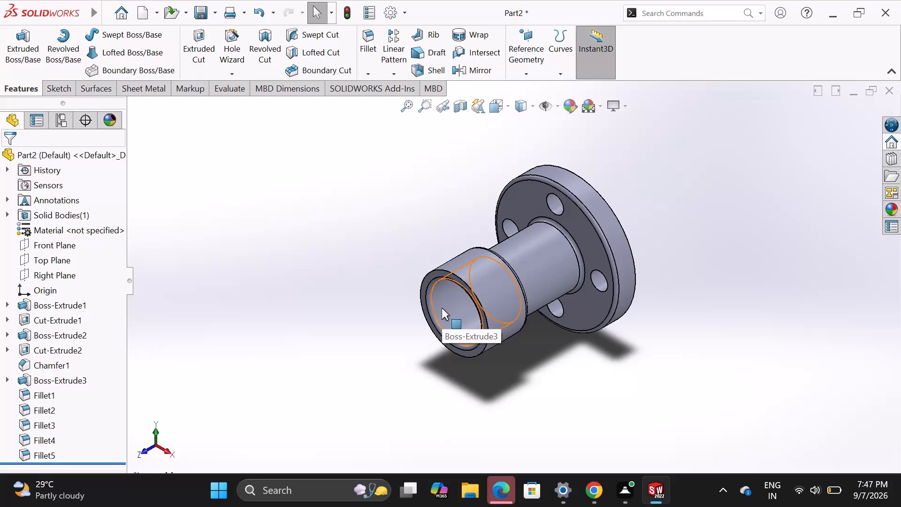
Inspect the finished flange from the collar's open end, viewing the bore, disc holes and filleted edges.
scroll(650, 209, "up", 2)
middle_click_drag(596, 193, 603, 143)
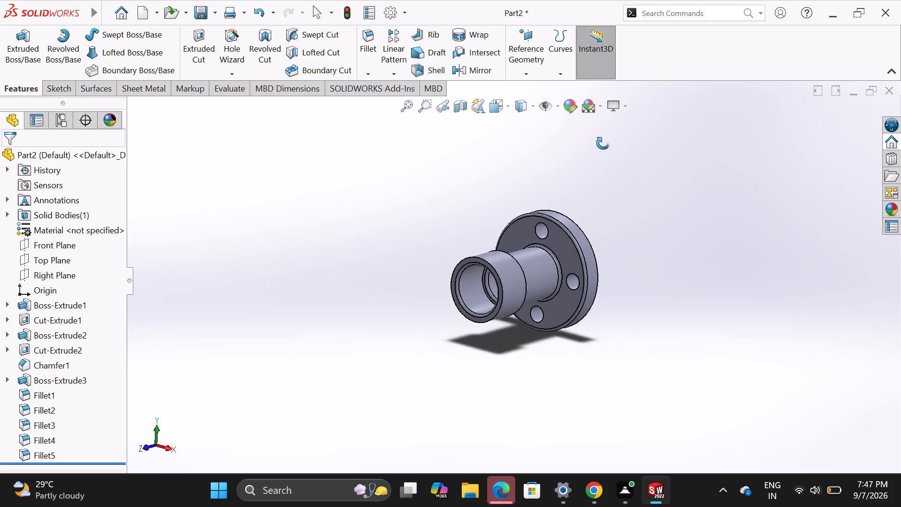
middle_click_drag(603, 143, 603, 137)
middle_click_drag(566, 185, 580, 148)
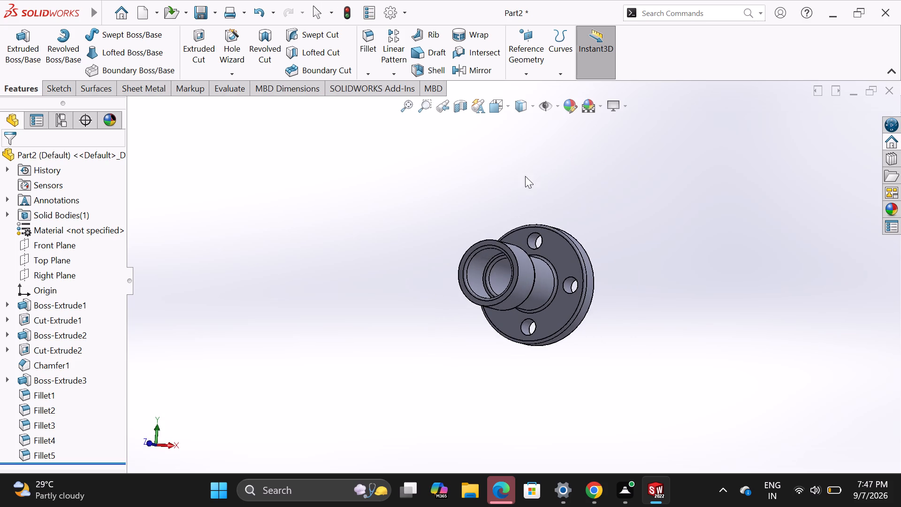
scroll(518, 183, "down", 1)
middle_click_drag(565, 207, 613, 169)
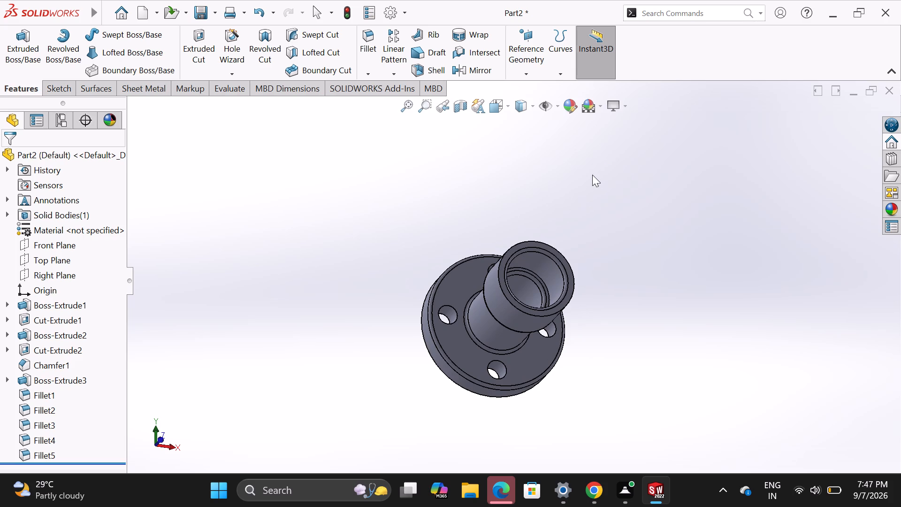
scroll(589, 177, "down", 1)
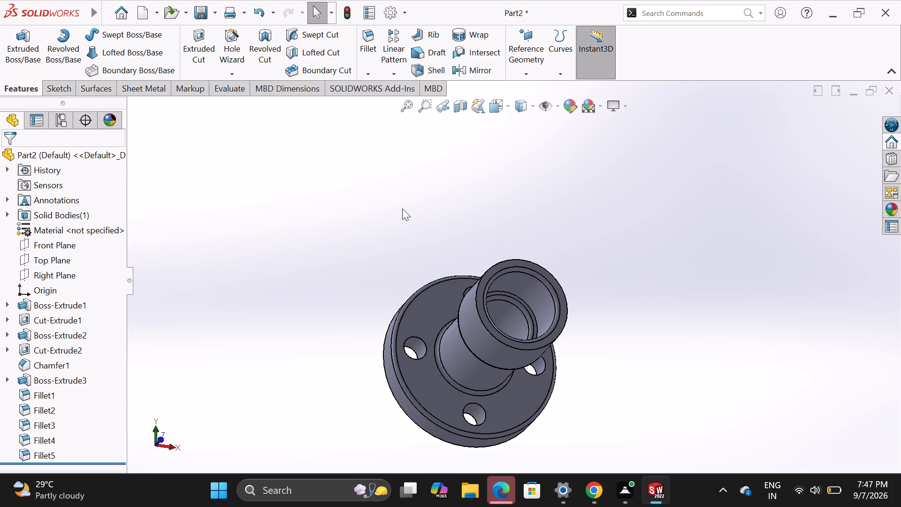
scroll(401, 208, "up", 1)
scroll(399, 266, "up", 2)
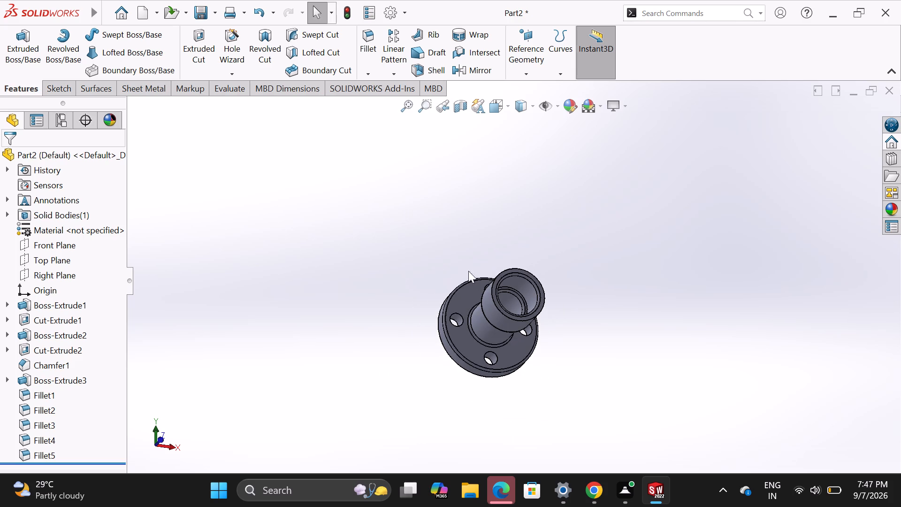
scroll(492, 274, "up", 3)
scroll(494, 276, "down", 4)
scroll(502, 398, "down", 1)
scroll(530, 369, "down", 1)
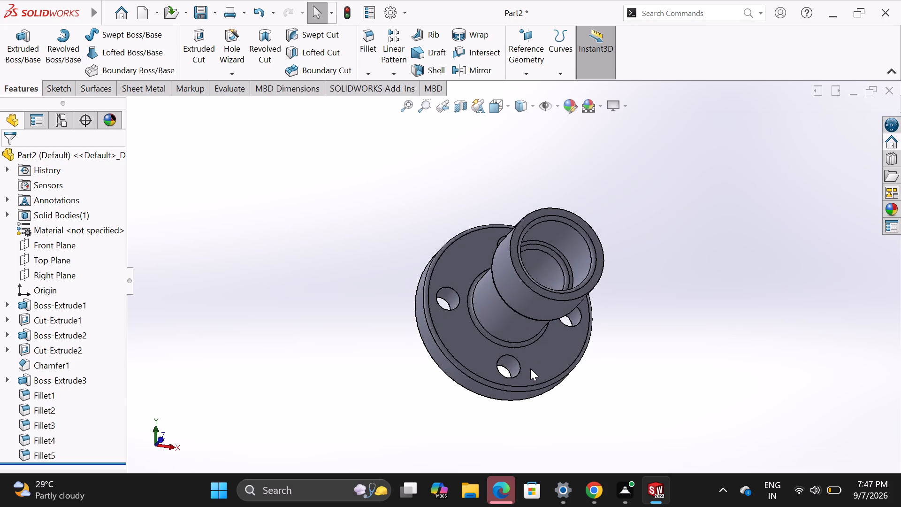
scroll(530, 369, "down", 1)
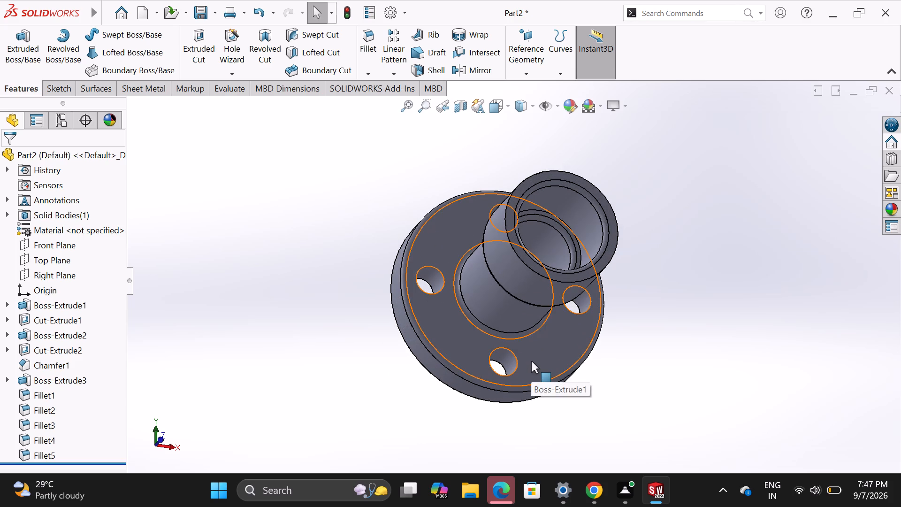
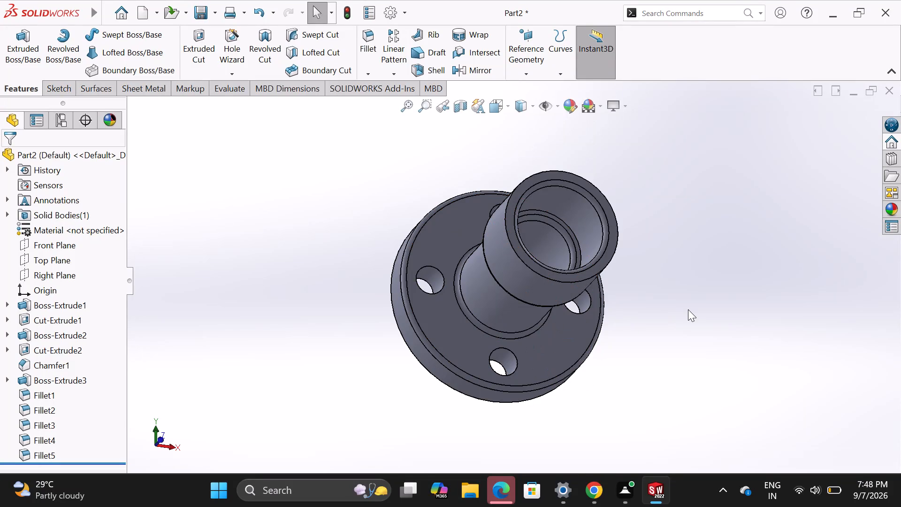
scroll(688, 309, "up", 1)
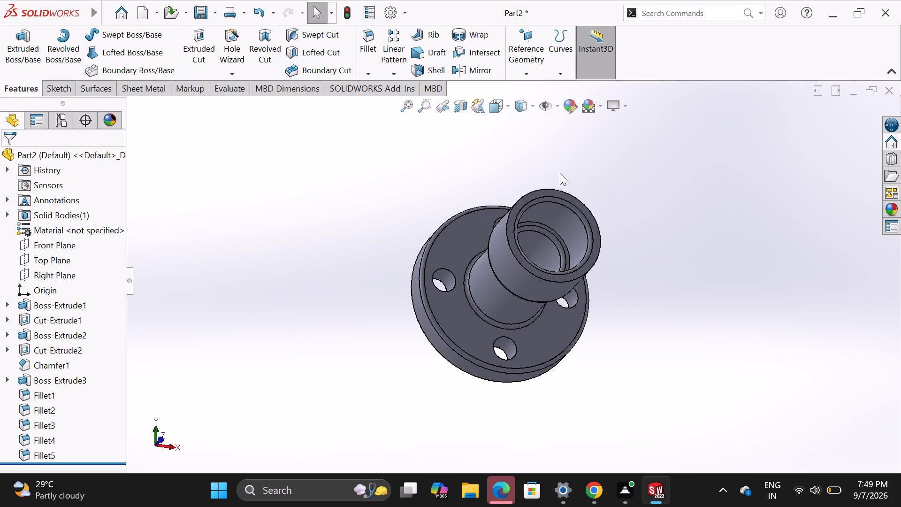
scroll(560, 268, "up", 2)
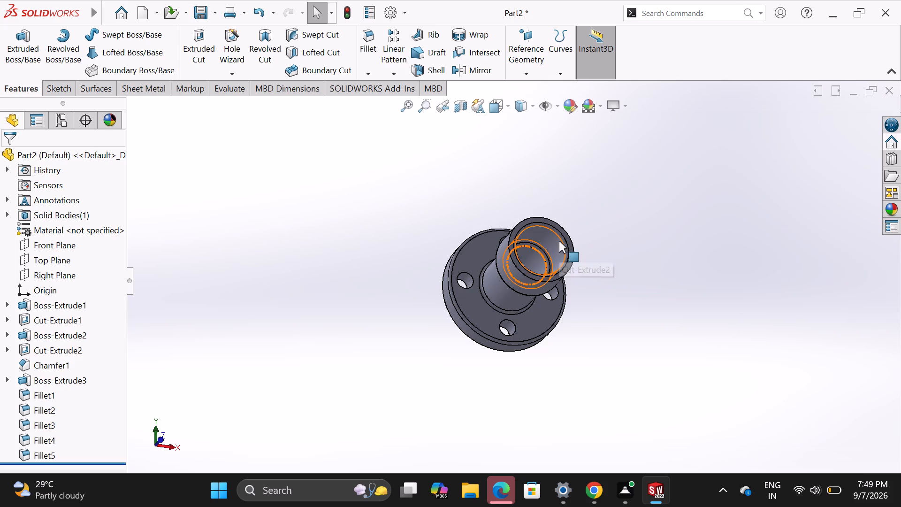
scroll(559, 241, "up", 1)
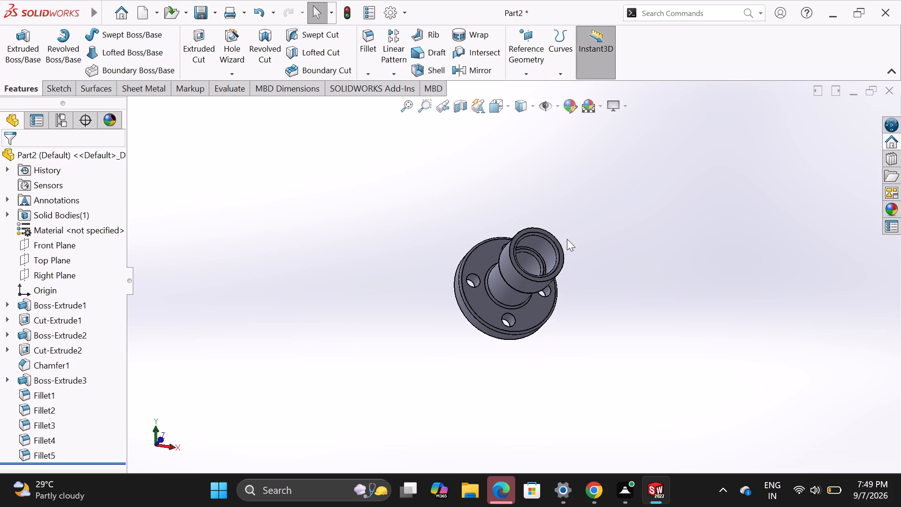
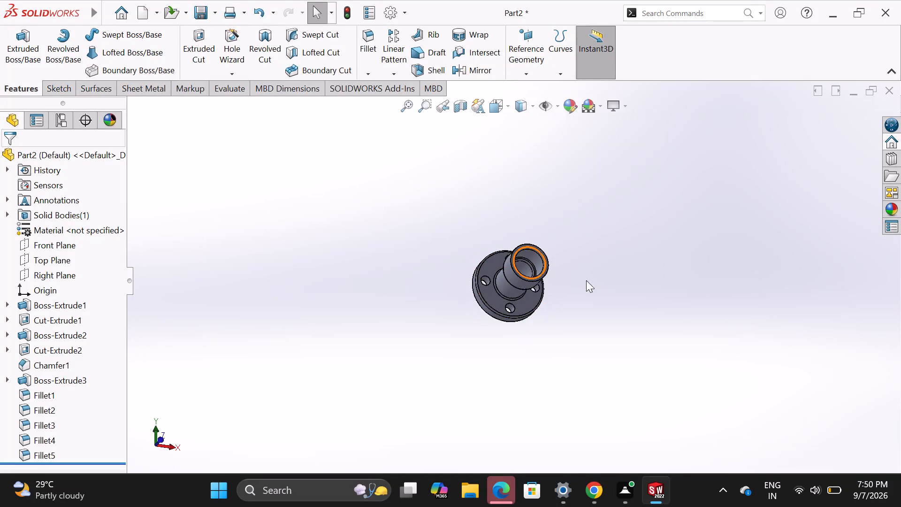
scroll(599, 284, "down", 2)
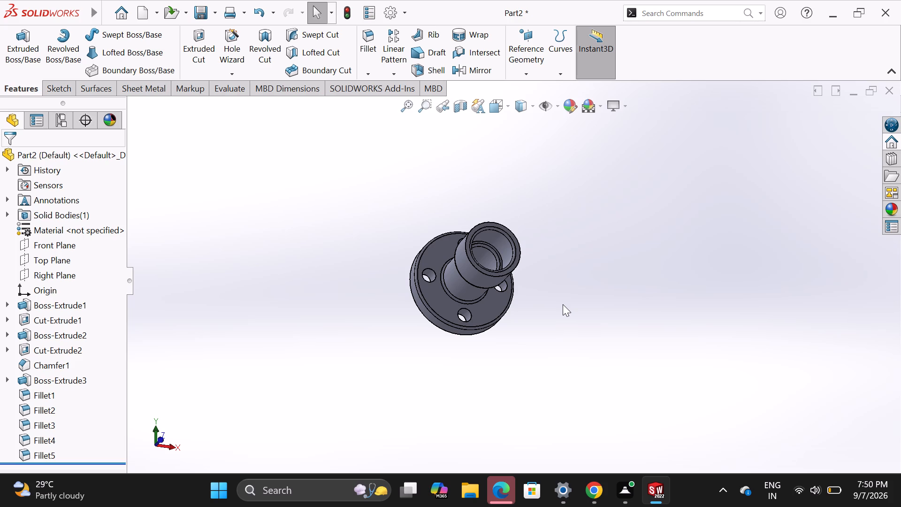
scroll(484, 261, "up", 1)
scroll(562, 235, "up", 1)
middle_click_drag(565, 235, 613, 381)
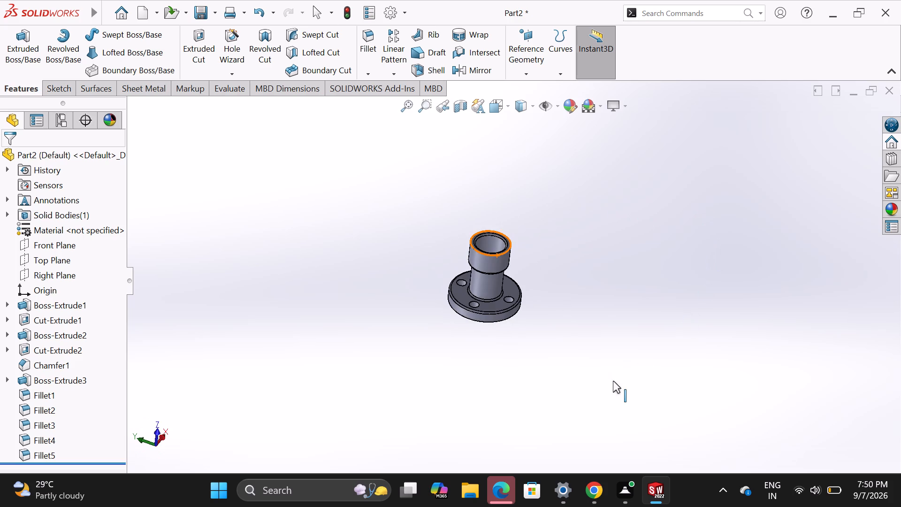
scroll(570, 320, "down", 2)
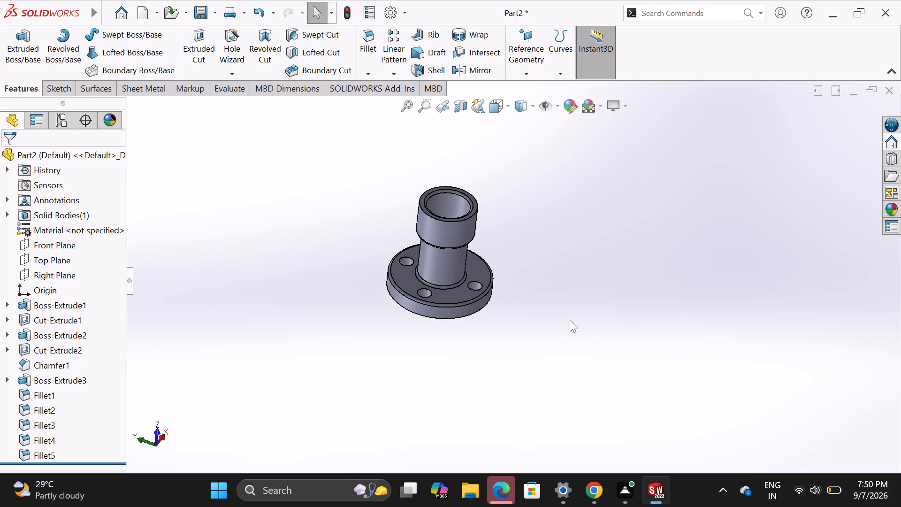
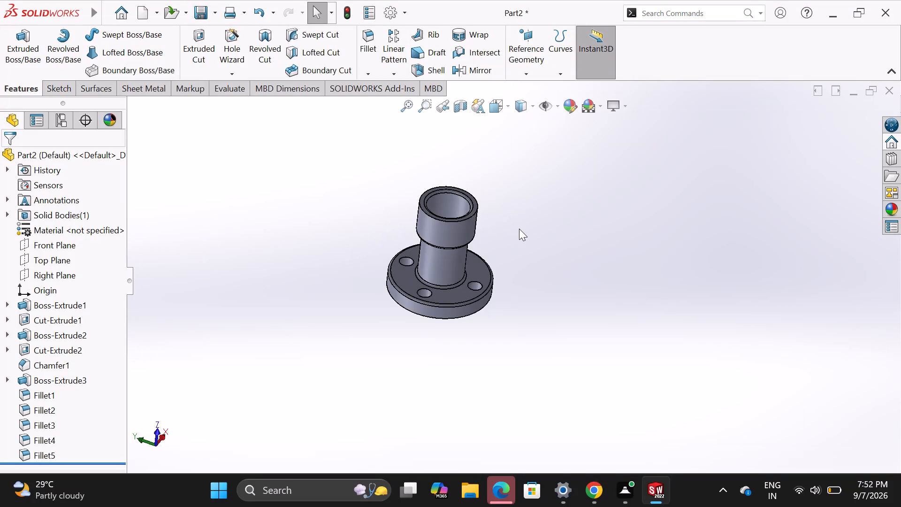
Examine the finished flange from all sides, including the disc's underside with its bolt holes, the boss and the bored collar.
scroll(494, 235, "up", 2)
middle_click_drag(519, 238, 596, 237)
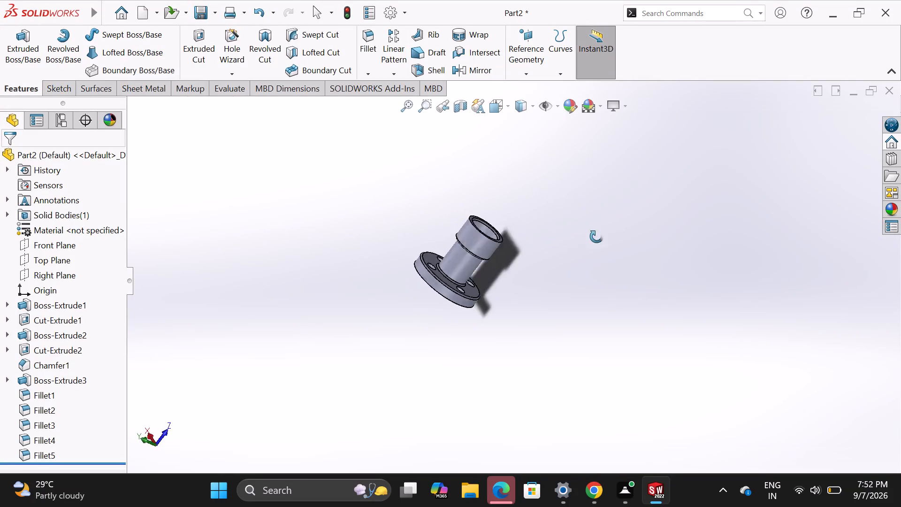
middle_click_drag(596, 237, 575, 166)
scroll(514, 210, "up", 2)
middle_click_drag(519, 212, 547, 206)
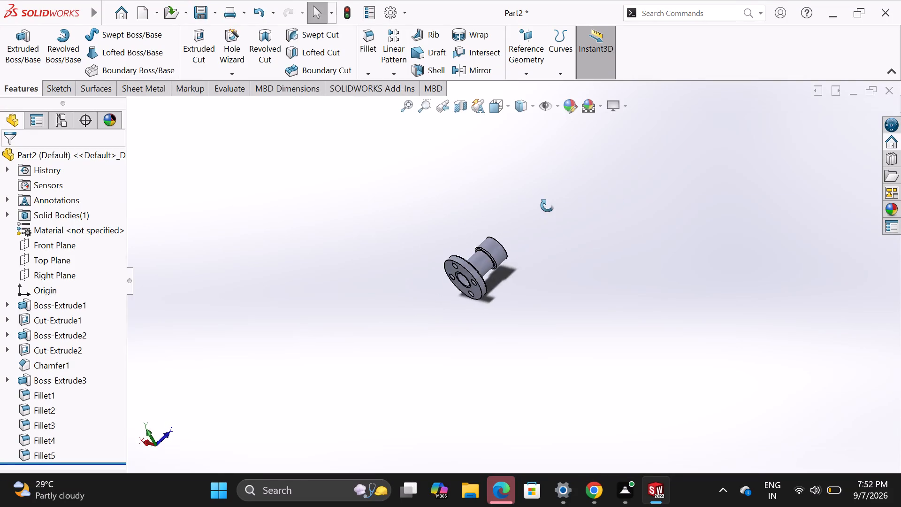
middle_click_drag(547, 206, 636, 187)
scroll(552, 234, "down", 5)
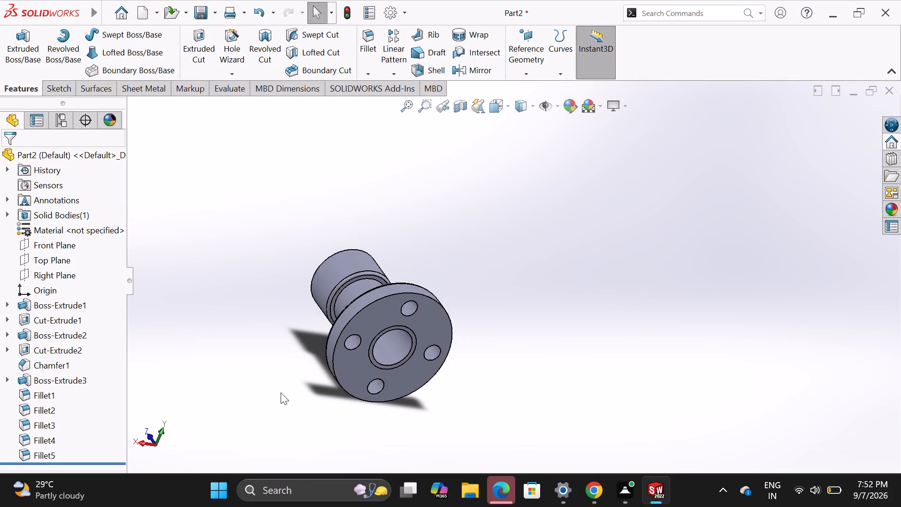
scroll(315, 384, "down", 5)
middle_click_drag(482, 292, 393, 233)
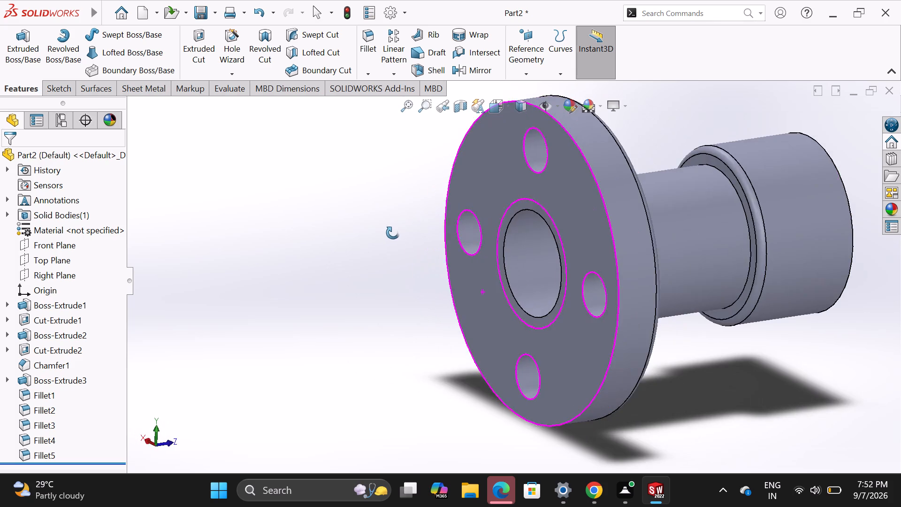
middle_click_drag(393, 233, 241, 259)
scroll(242, 259, "up", 2)
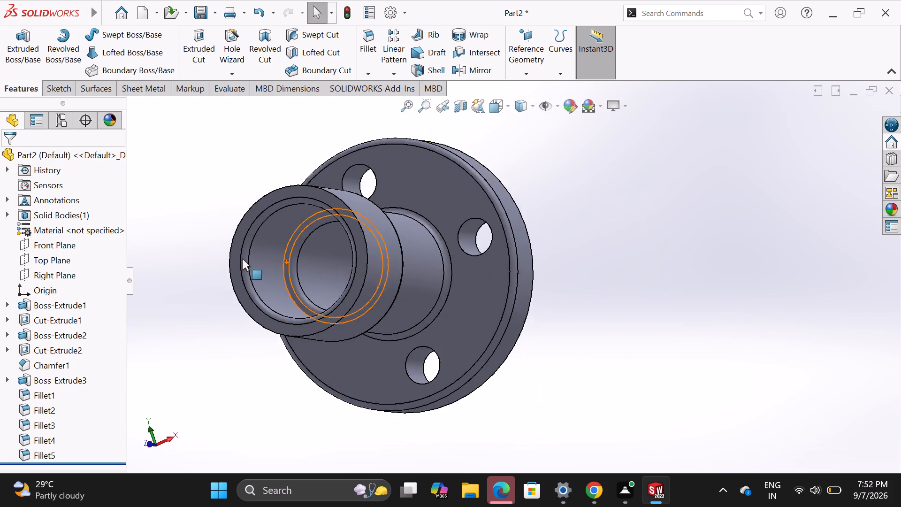
scroll(242, 259, "up", 1)
middle_click_drag(243, 254, 251, 217)
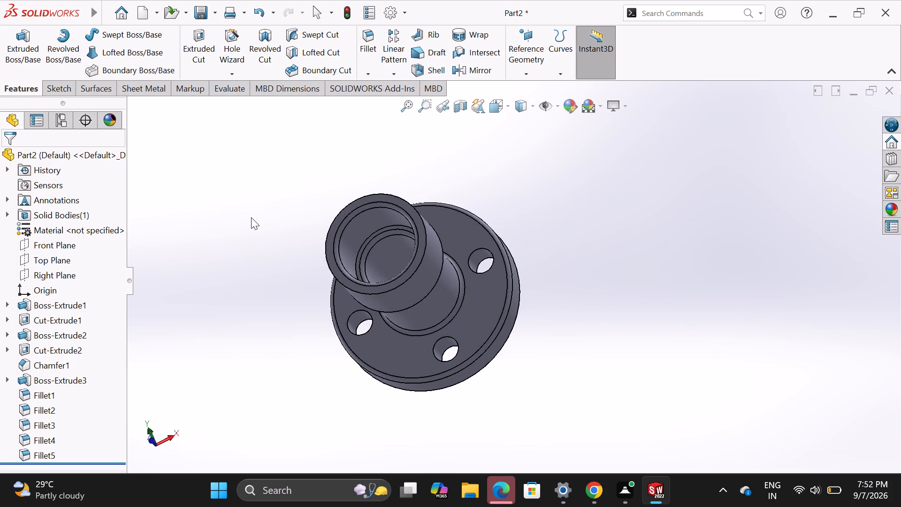
scroll(251, 217, "up", 1)
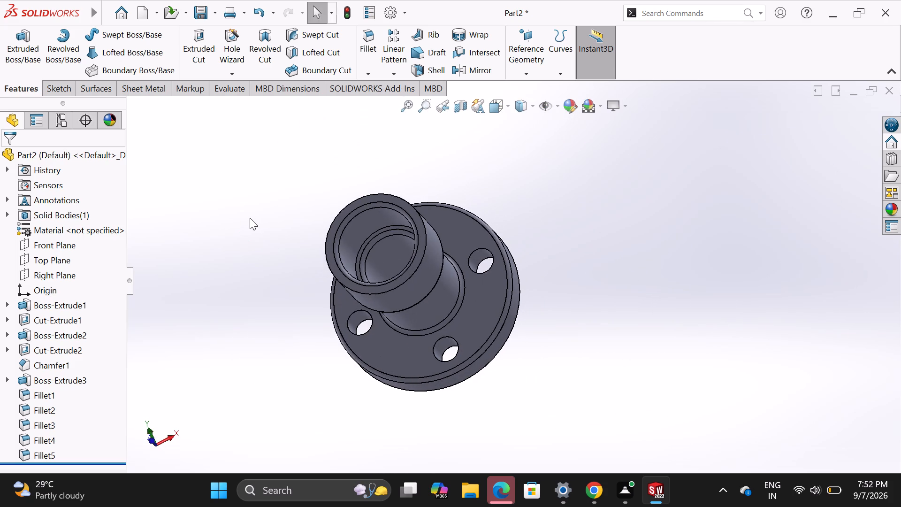
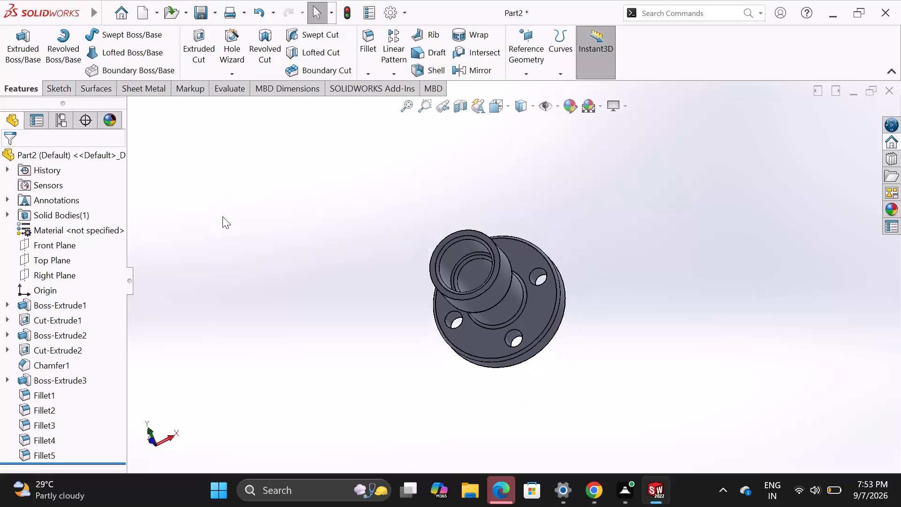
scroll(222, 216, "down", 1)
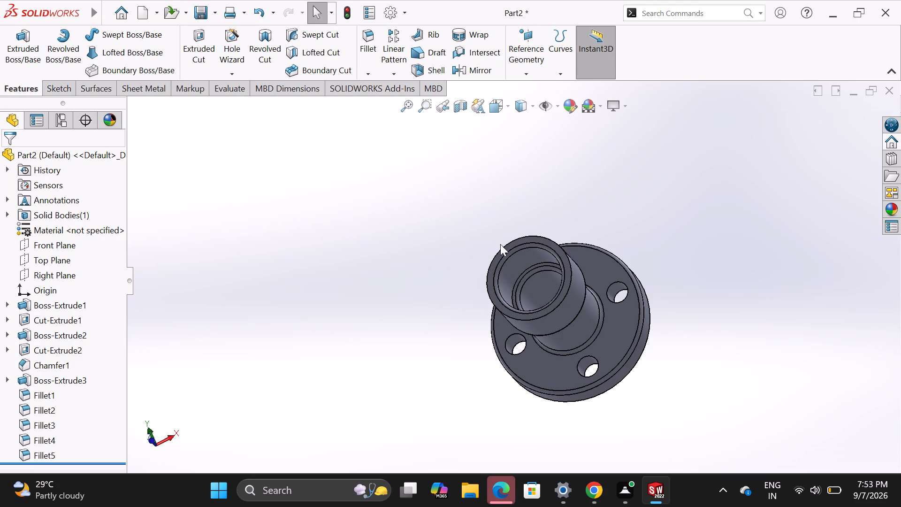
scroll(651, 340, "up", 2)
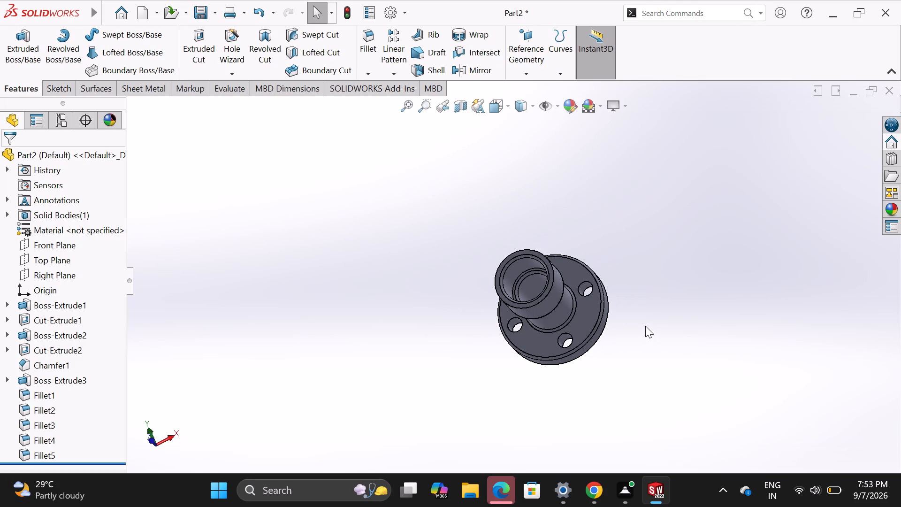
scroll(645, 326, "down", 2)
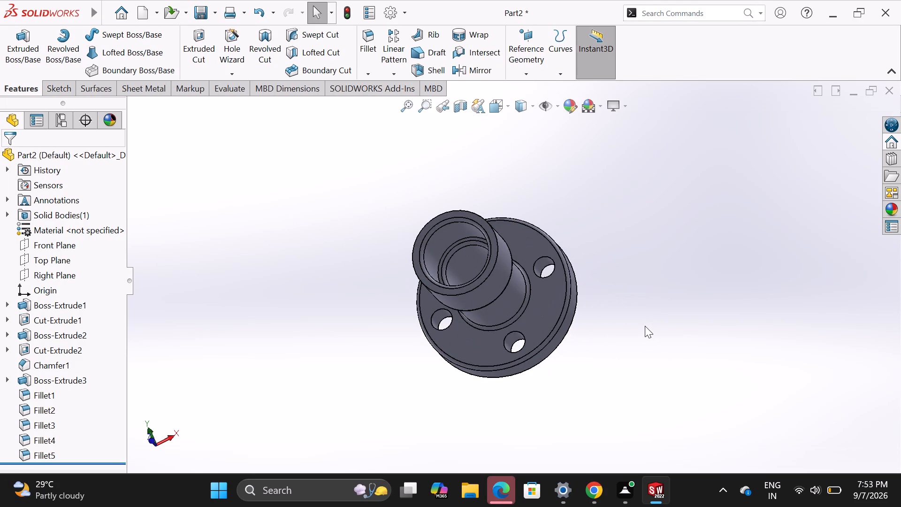
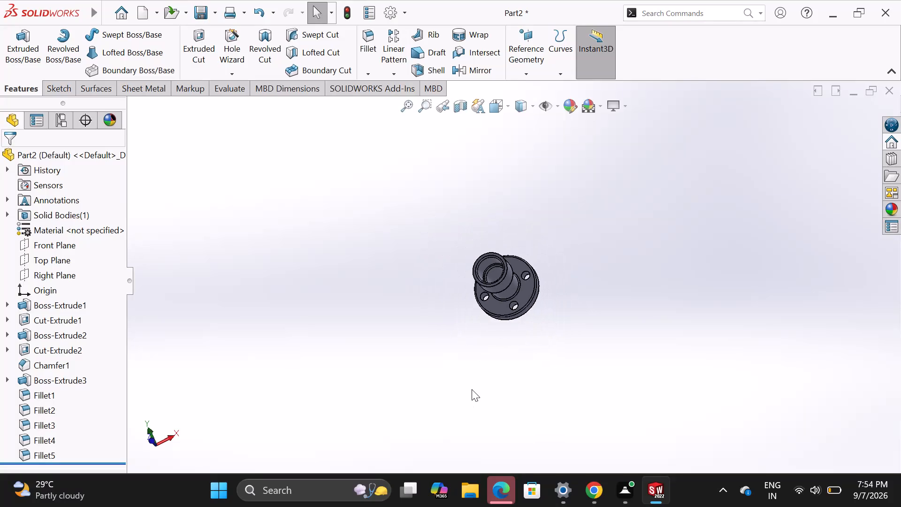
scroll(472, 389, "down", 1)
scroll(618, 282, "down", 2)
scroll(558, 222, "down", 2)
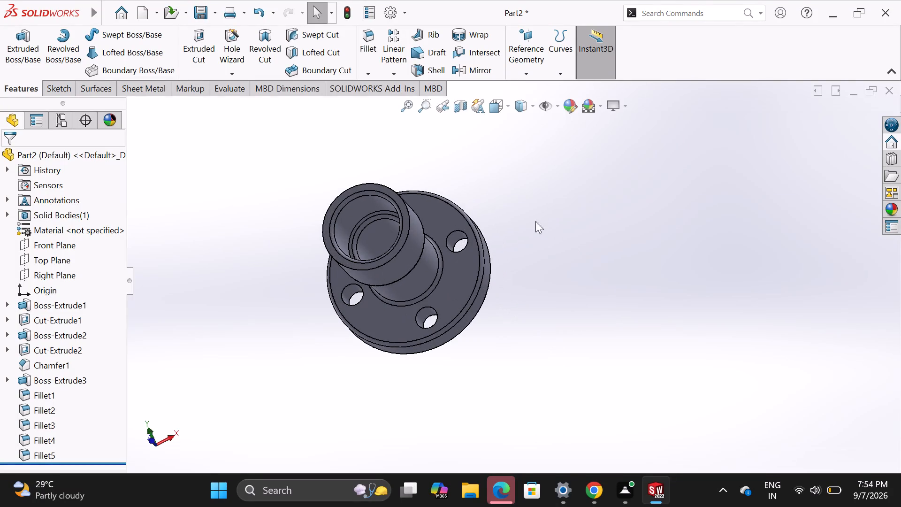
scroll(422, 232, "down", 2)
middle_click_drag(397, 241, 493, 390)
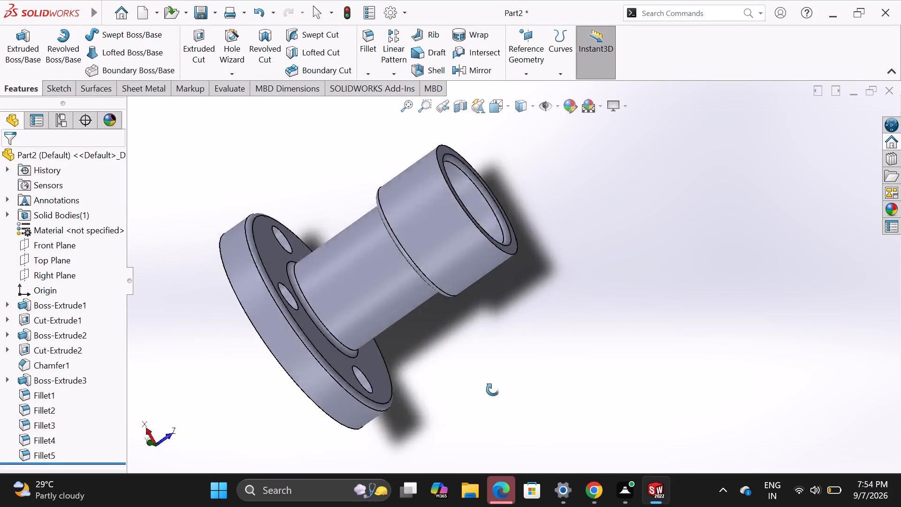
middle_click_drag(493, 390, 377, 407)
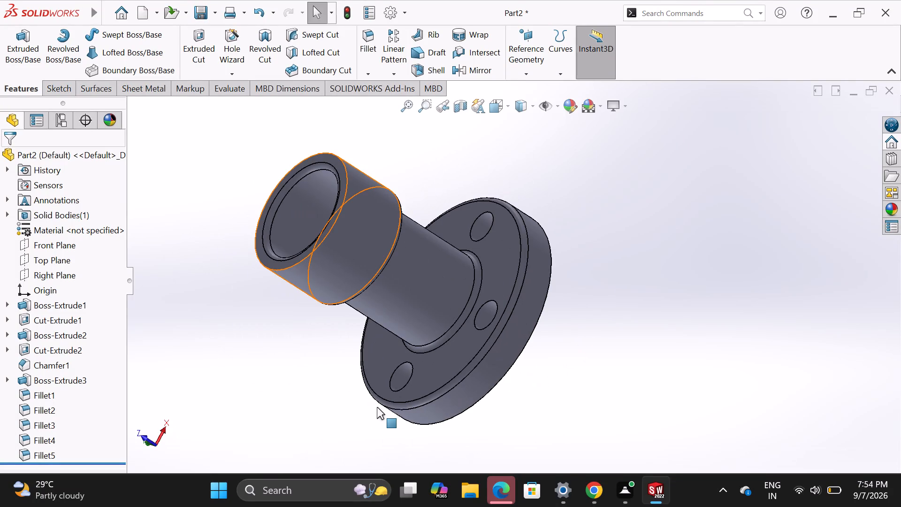
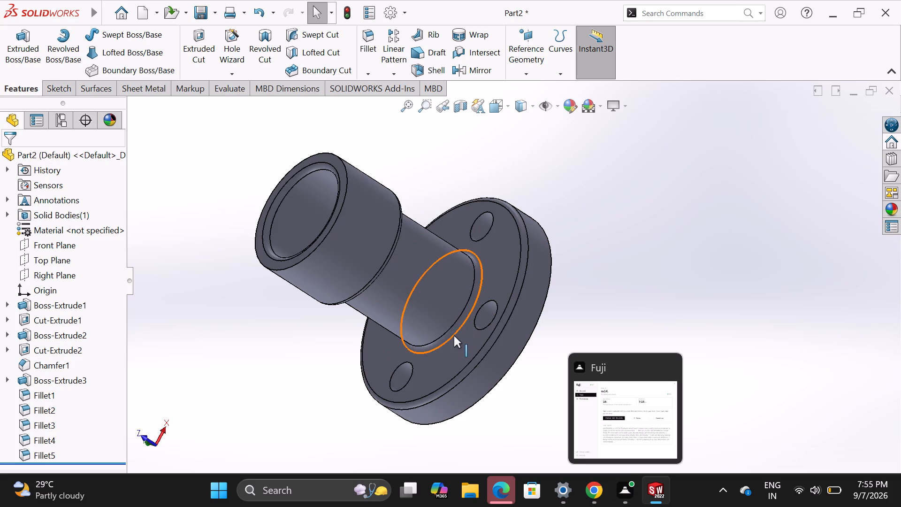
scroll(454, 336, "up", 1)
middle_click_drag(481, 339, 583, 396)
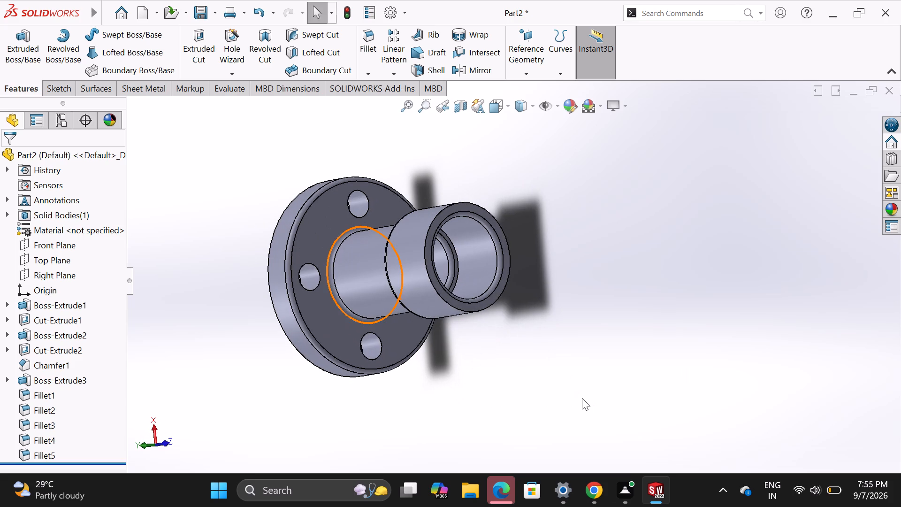
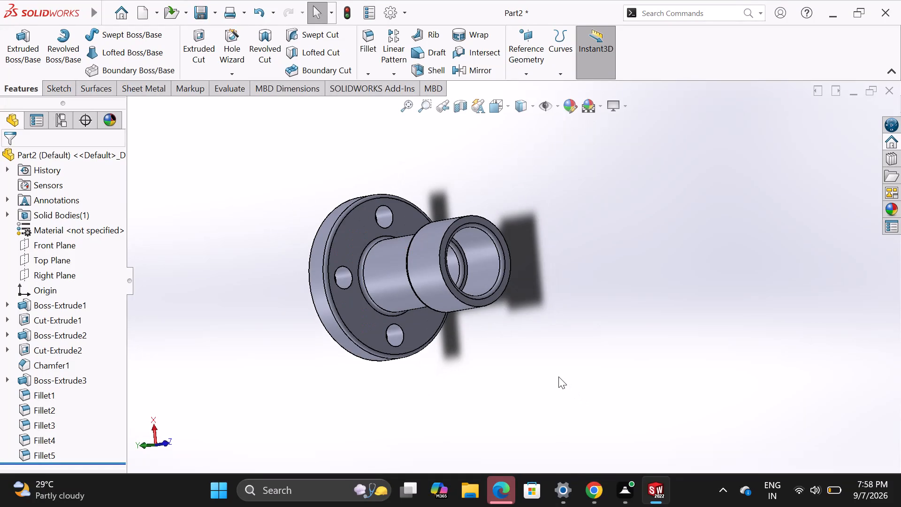
Save the finished flange part as ex14 in the internship folder.
scroll(556, 377, "down", 1)
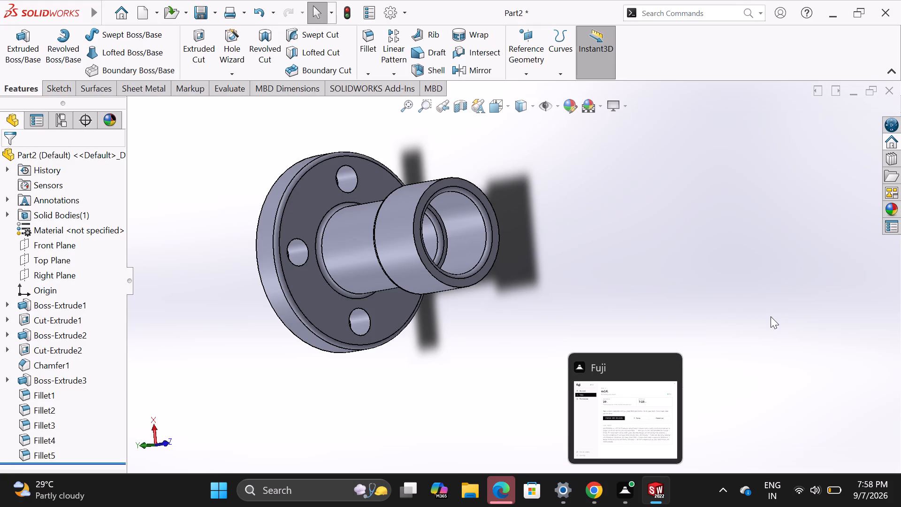
key("ctrl+s")
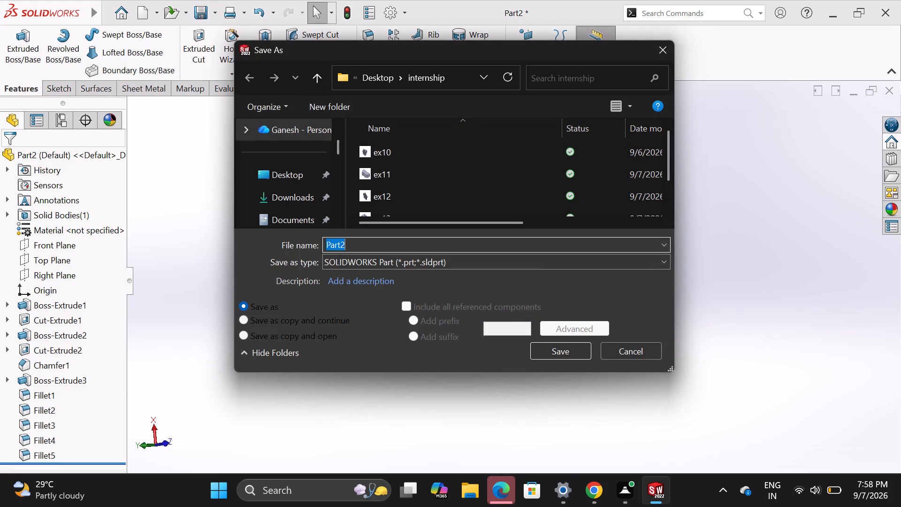
left_click(496, 242)
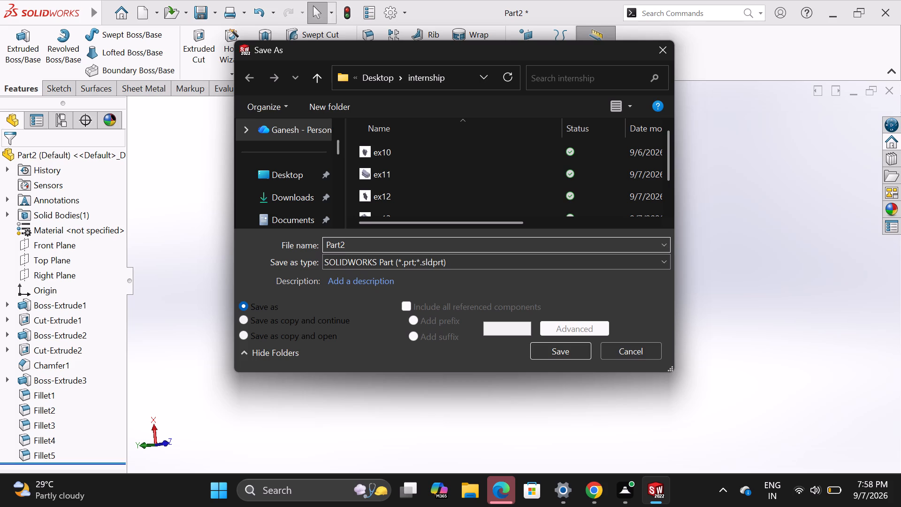
double_click(496, 242)
type("ex1")
key("4")
key("Return")
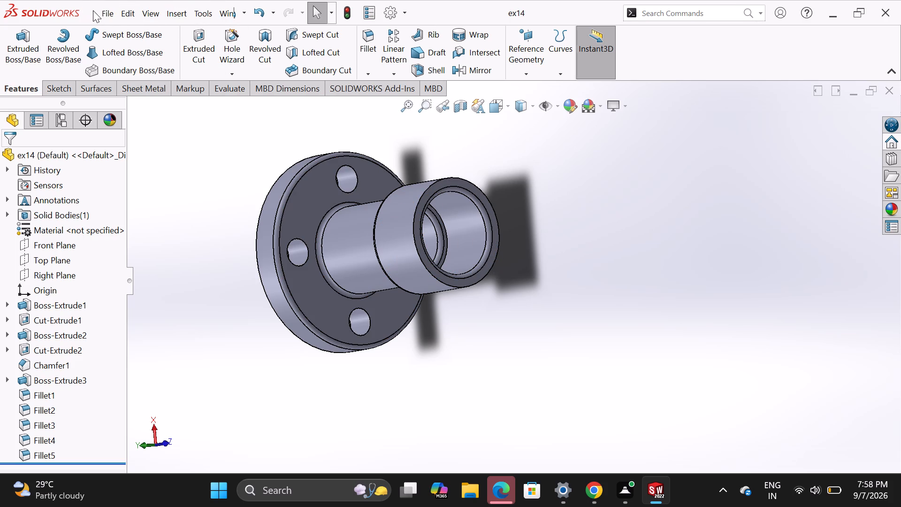
Make a drawing from the part on a standard A3 (ISO) sheet with the sheet format displayed.
left_click(102, 11)
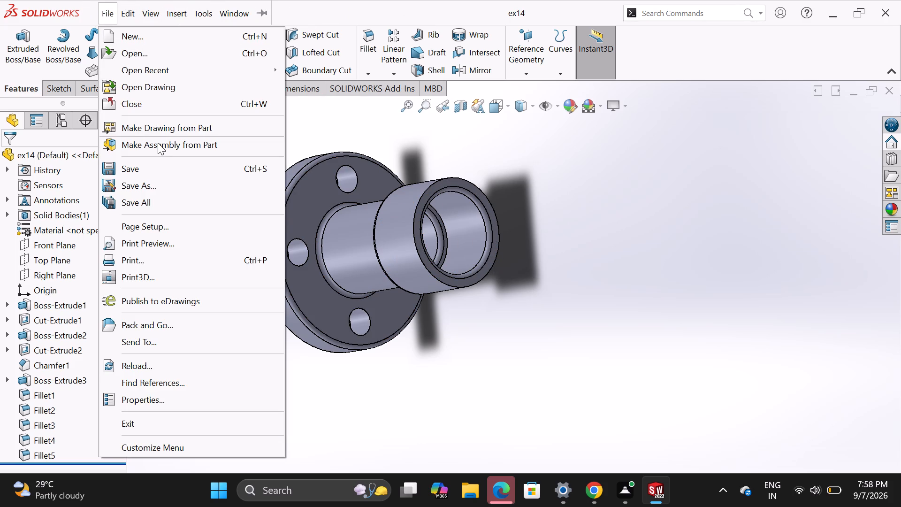
left_click(158, 128)
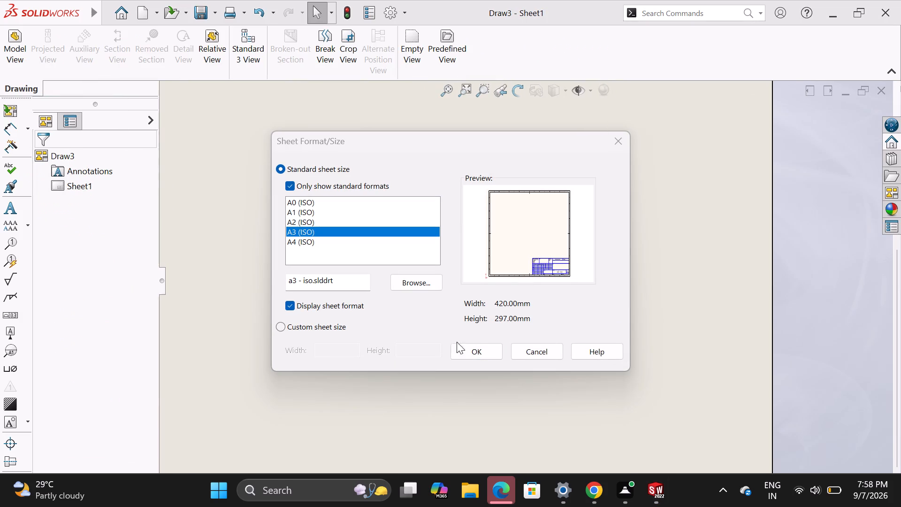
left_click(474, 353)
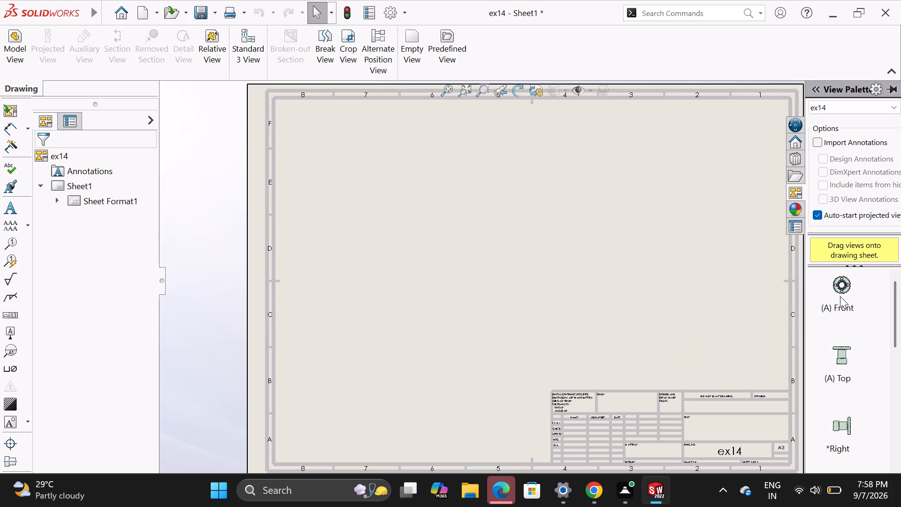
Place a Dimetric view of the flange near the sheet's centre and display it shaded with edges.
scroll(874, 392, "down", 4)
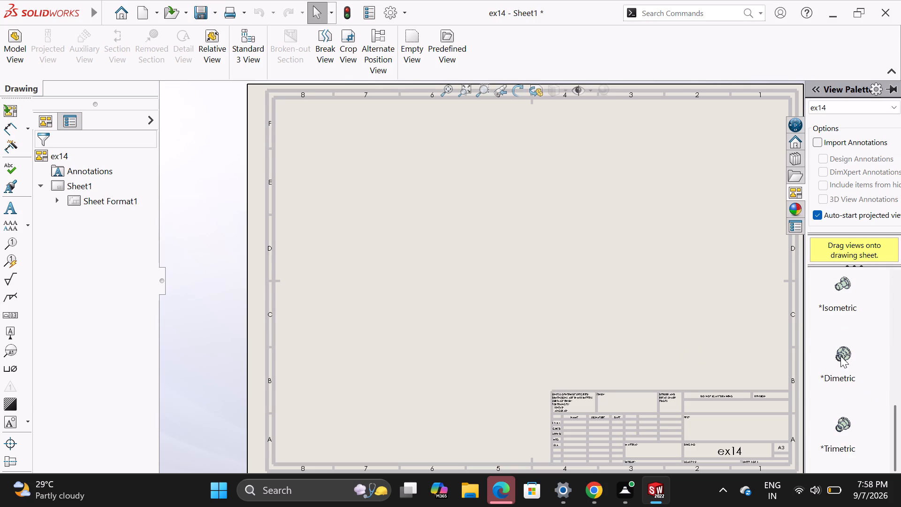
left_click_drag(840, 355, 534, 285)
left_click(527, 283)
double_click(524, 281)
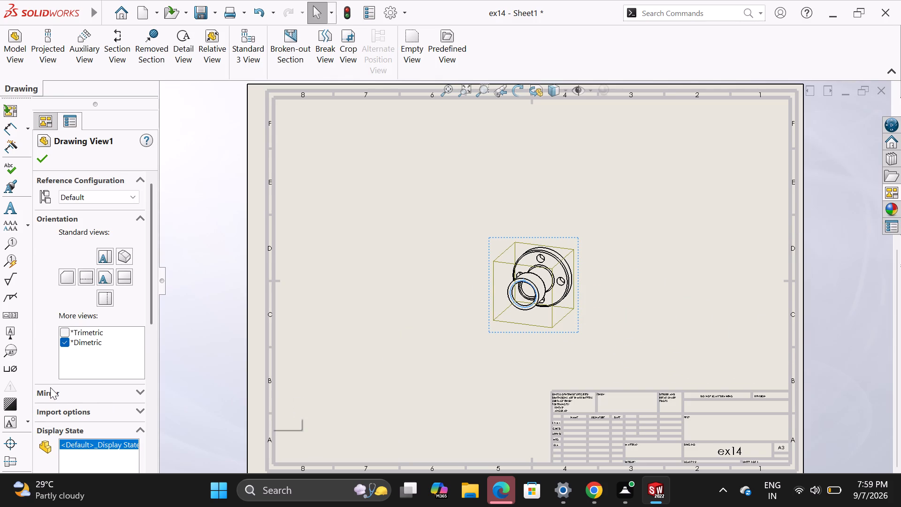
scroll(50, 387, "down", 1)
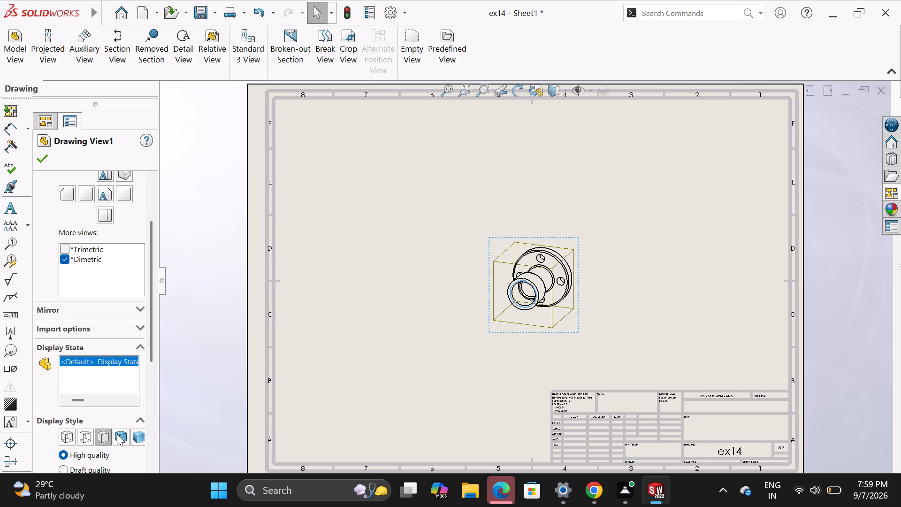
left_click(120, 434)
left_click_drag(539, 296, 559, 289)
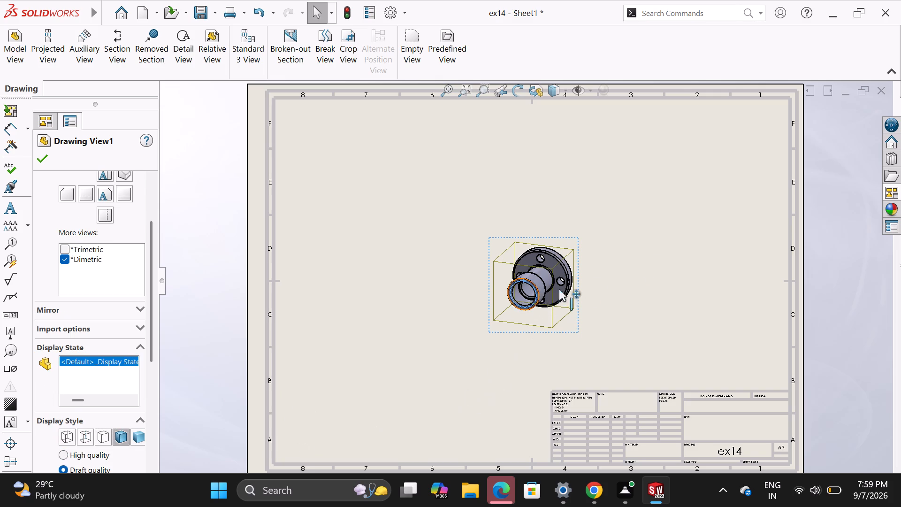
left_click_drag(559, 289, 533, 314)
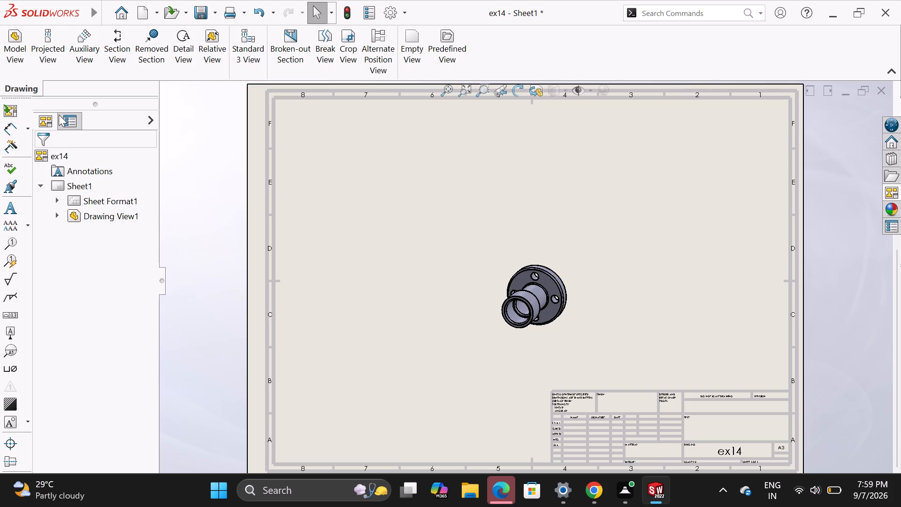
Project two views from the dimetric view, one above it and one diagonally below left, both with hidden lines removed.
left_click(44, 44)
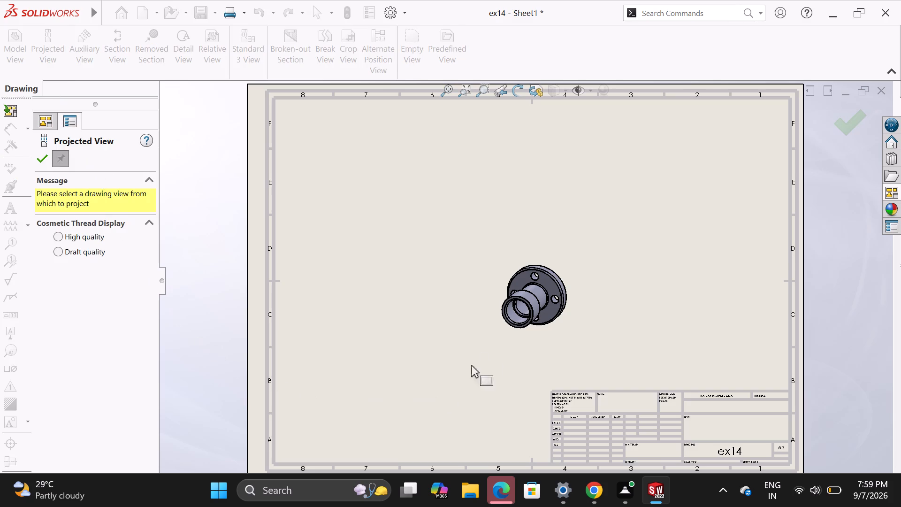
left_click_drag(518, 275, 530, 197)
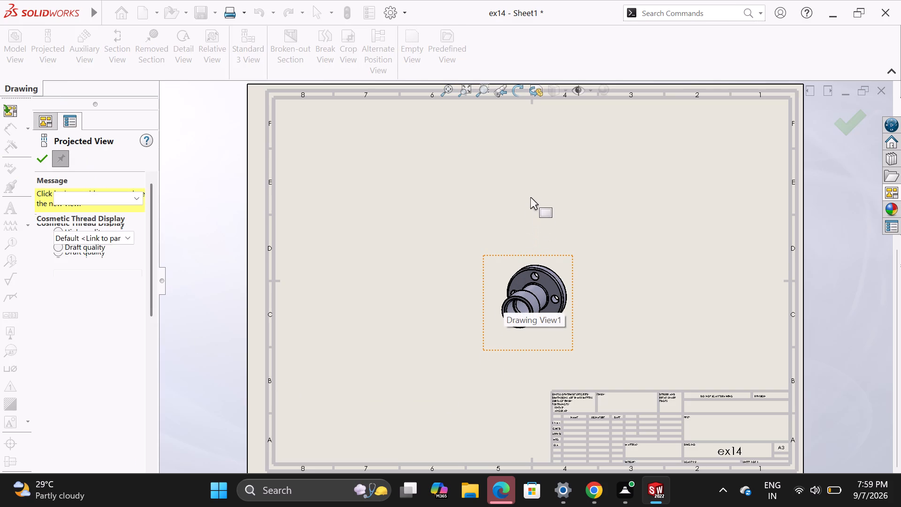
left_click_drag(530, 197, 530, 192)
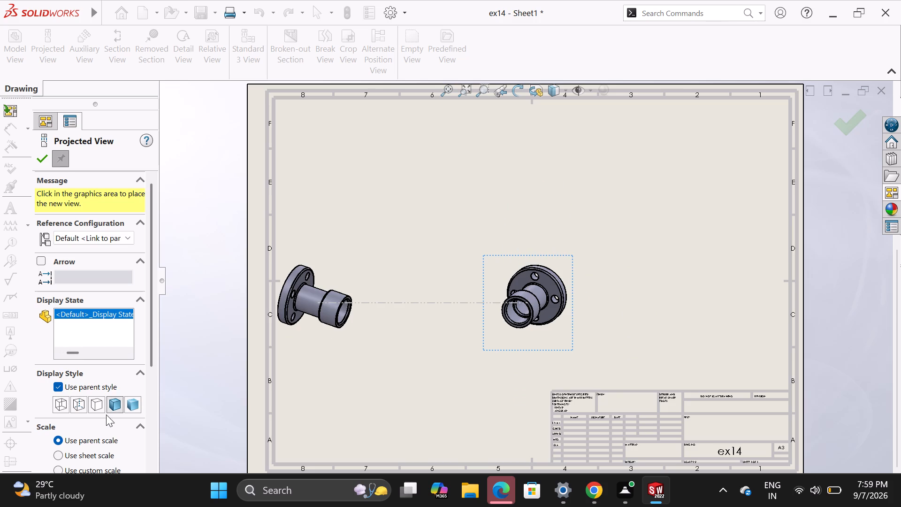
left_click(97, 402)
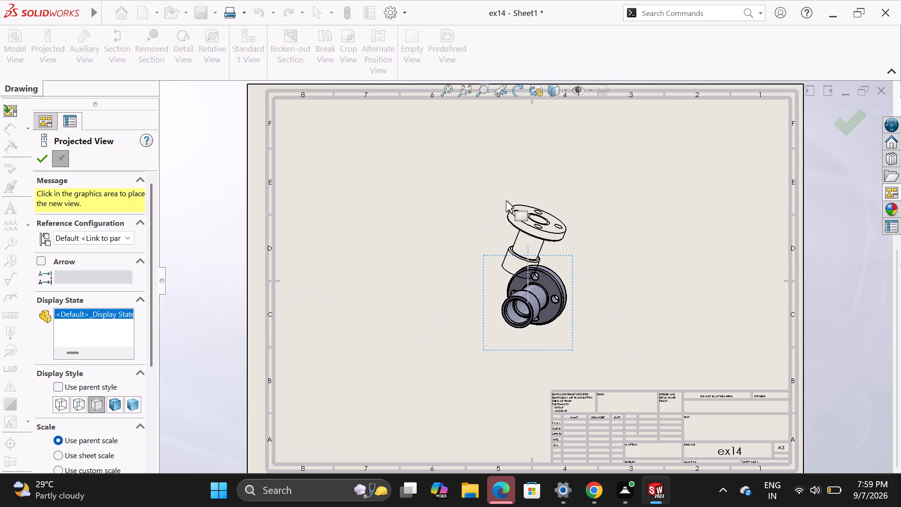
left_click(511, 173)
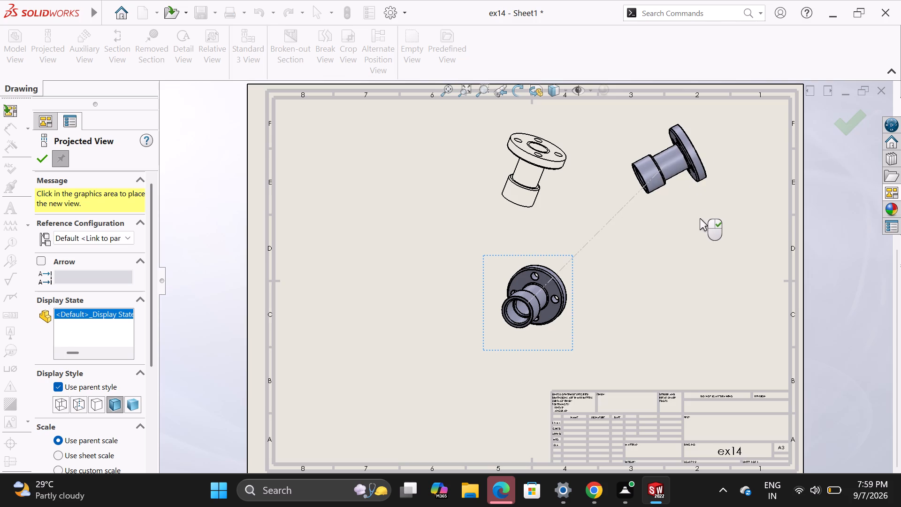
left_click(99, 407)
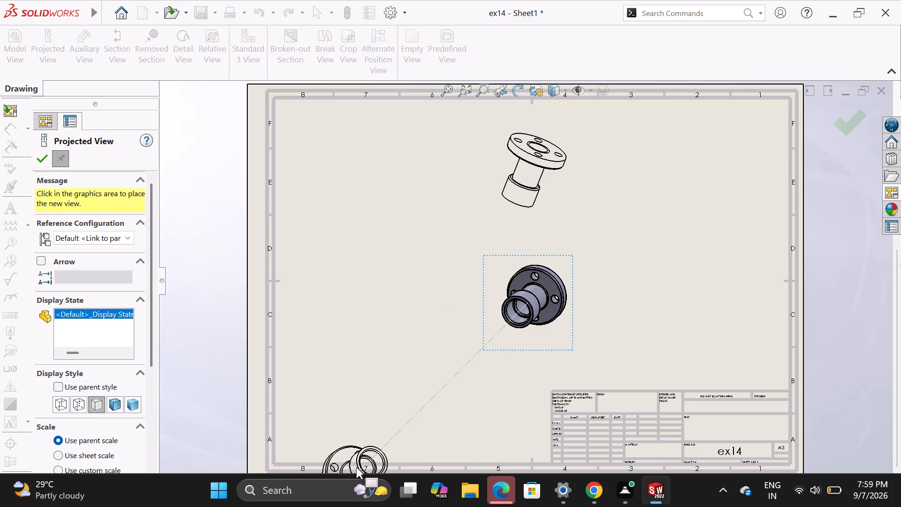
left_click(380, 376)
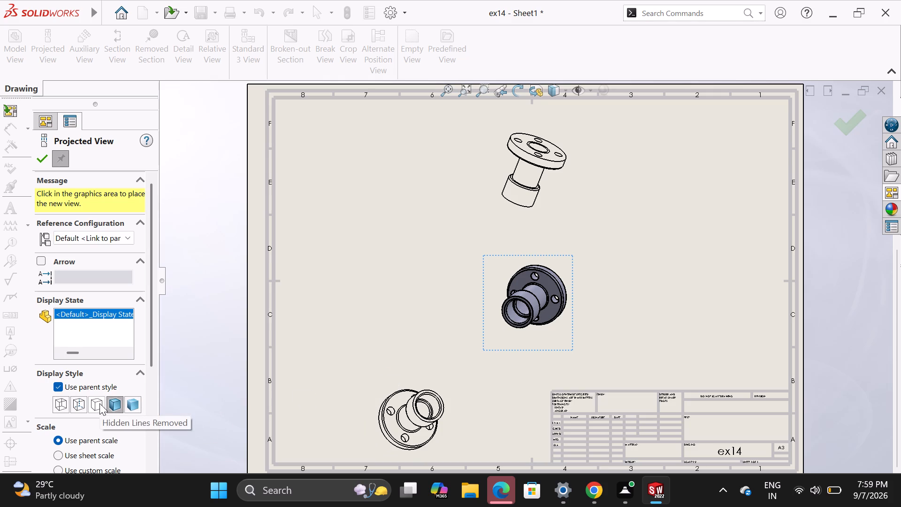
Project two more hidden-lines-removed views from the dimetric view, one diagonally above left and one directly to its right.
left_click(55, 384)
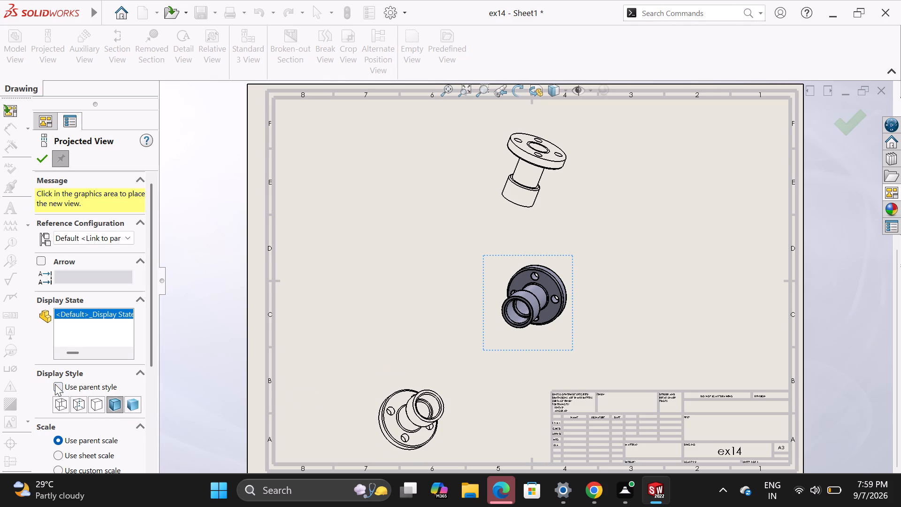
left_click(102, 404)
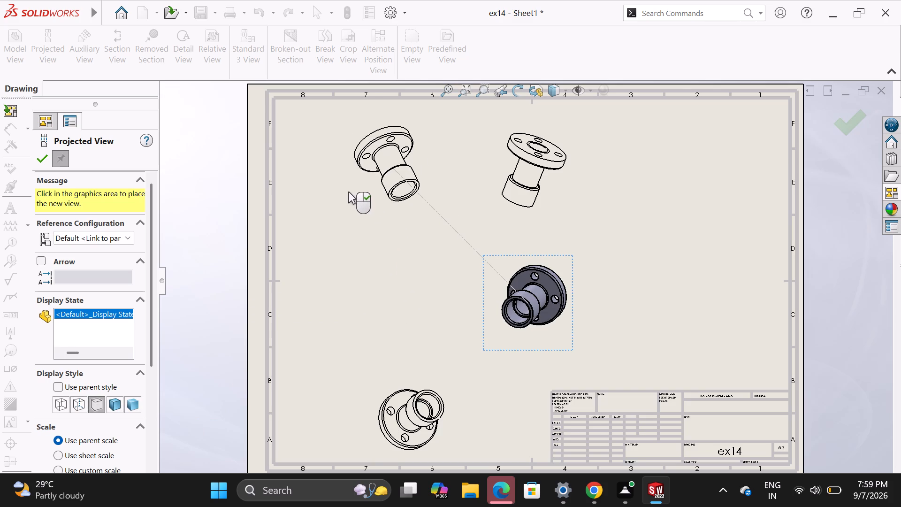
left_click(332, 203)
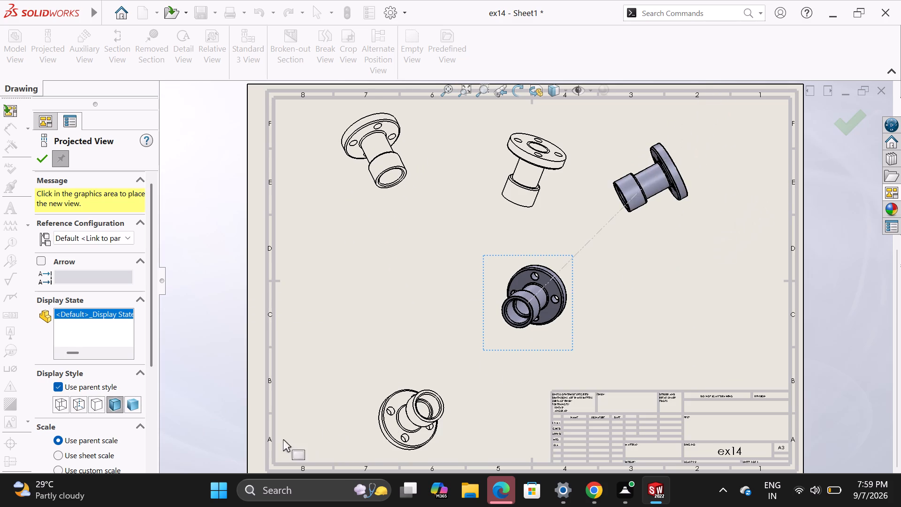
left_click(98, 404)
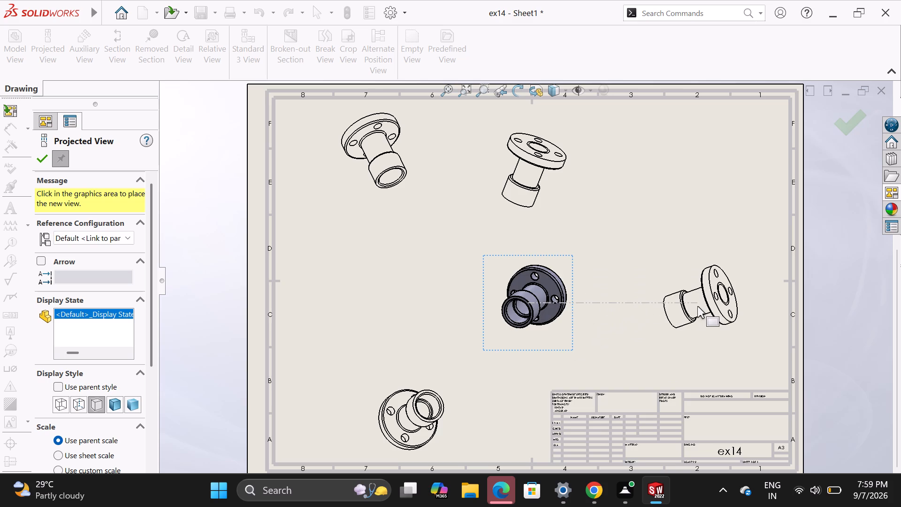
left_click(697, 306)
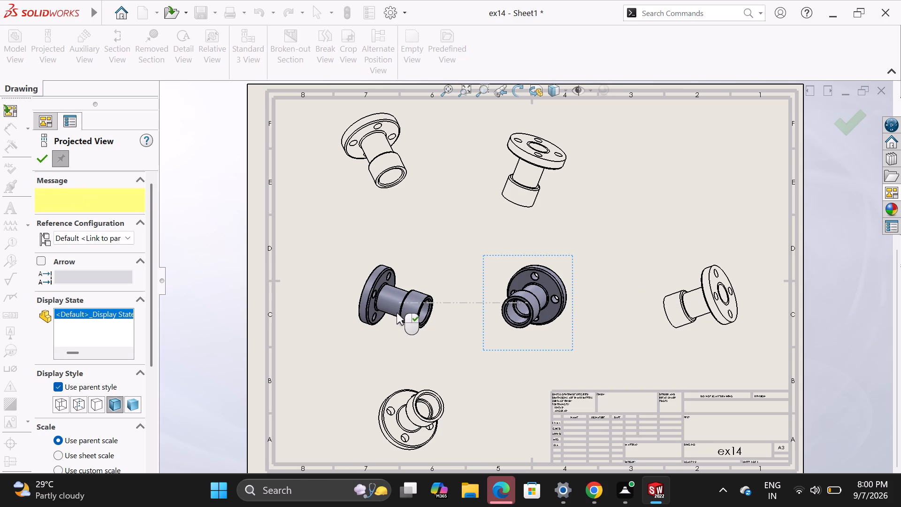
Project hidden-lines-removed views directly left of and diagonally above right of the dimetric view, and finish projecting views.
left_click(95, 402)
left_click(351, 317)
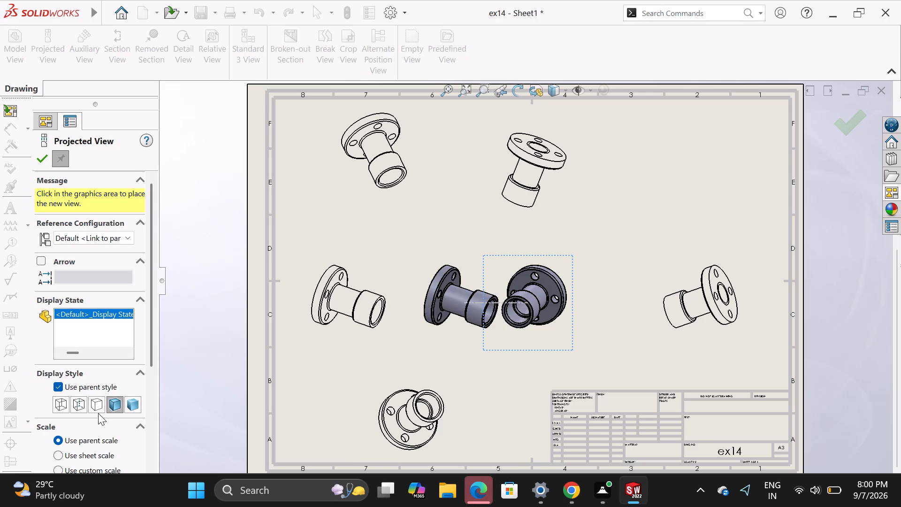
left_click(98, 399)
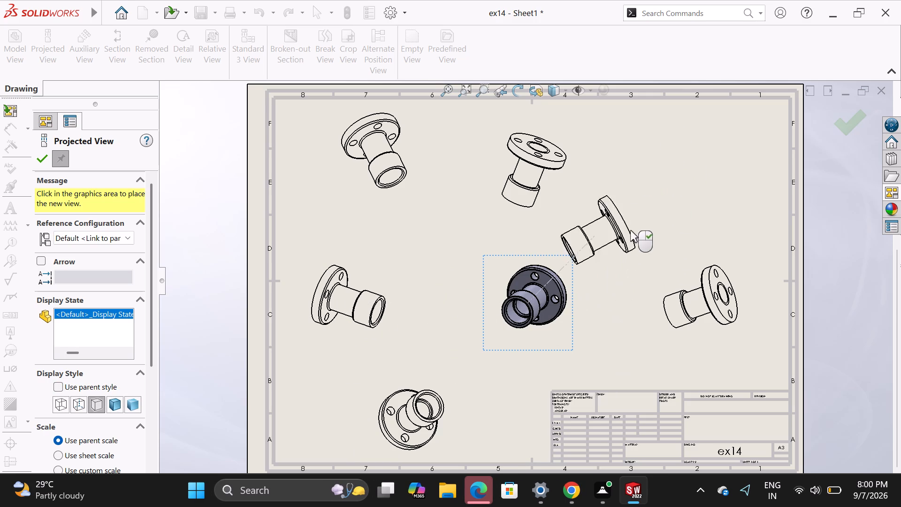
left_click(666, 227)
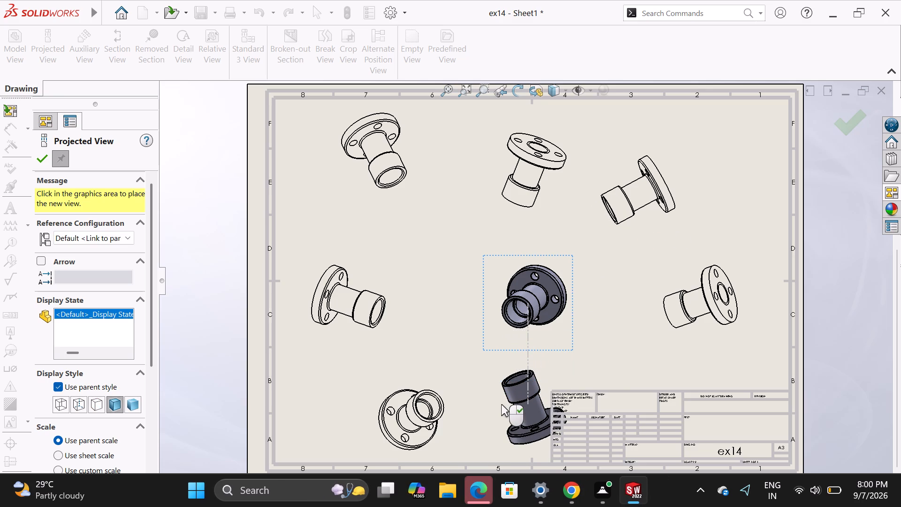
key("Escape")
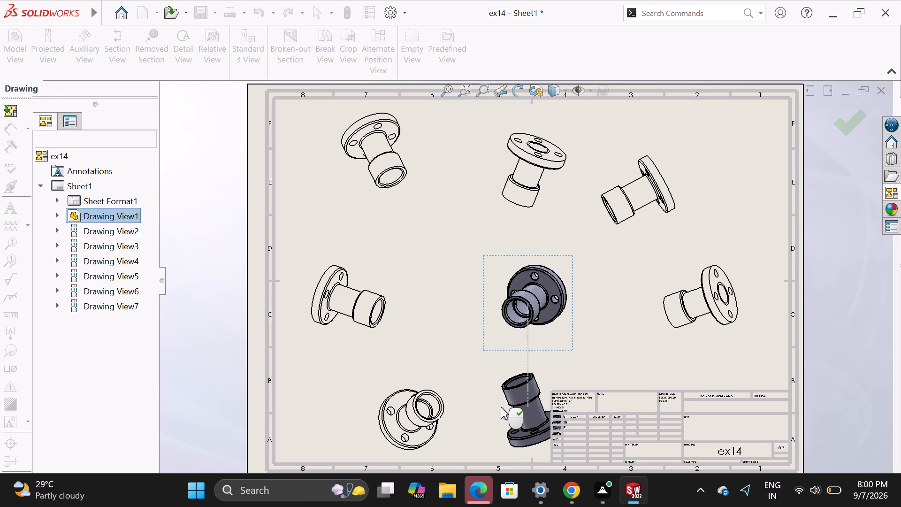
Save the drawing as "ex14 intern" in the internship folder.
scroll(507, 397, "up", 2)
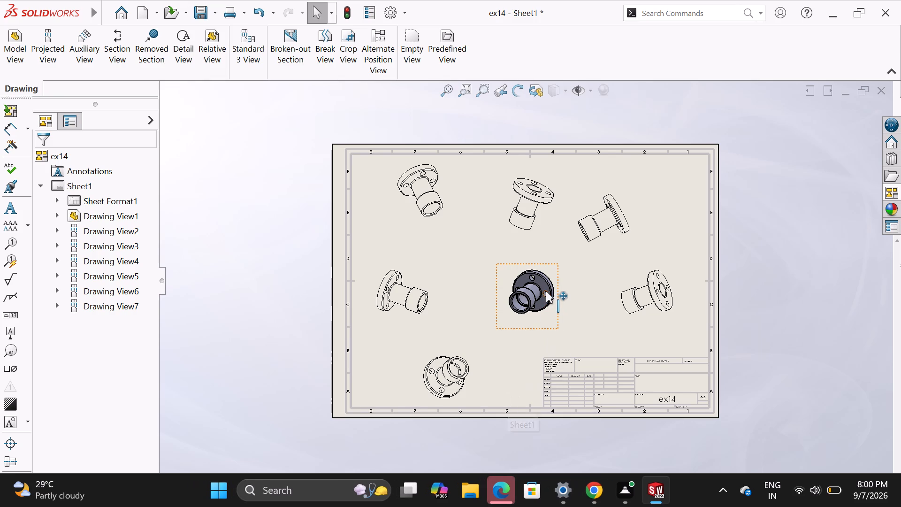
scroll(546, 292, "down", 1)
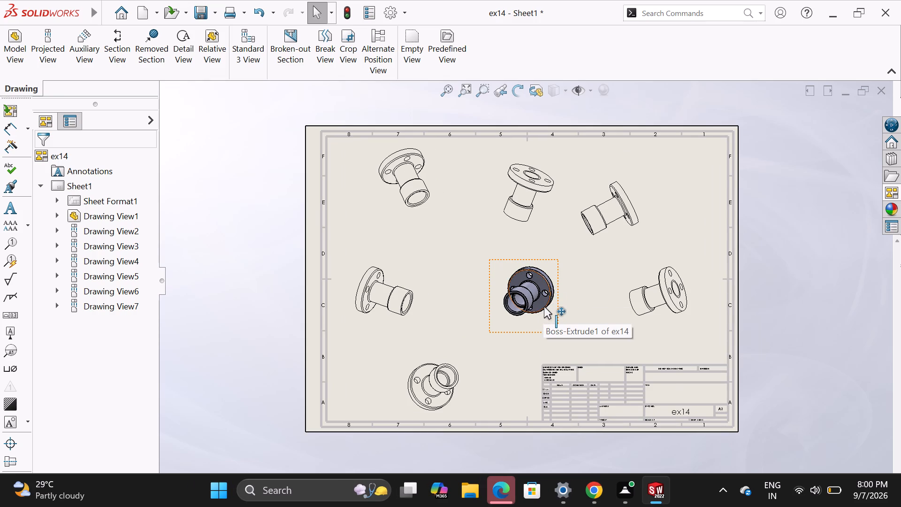
scroll(544, 307, "down", 2)
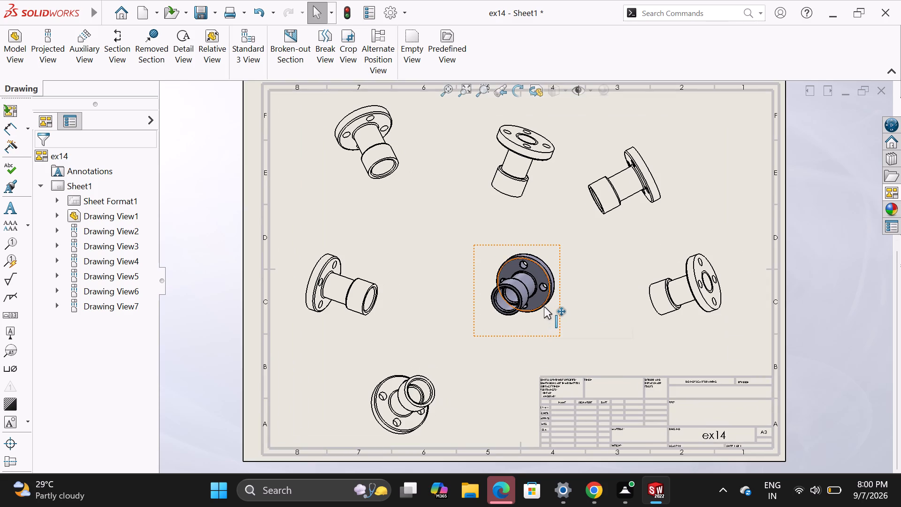
key("ctrl+s")
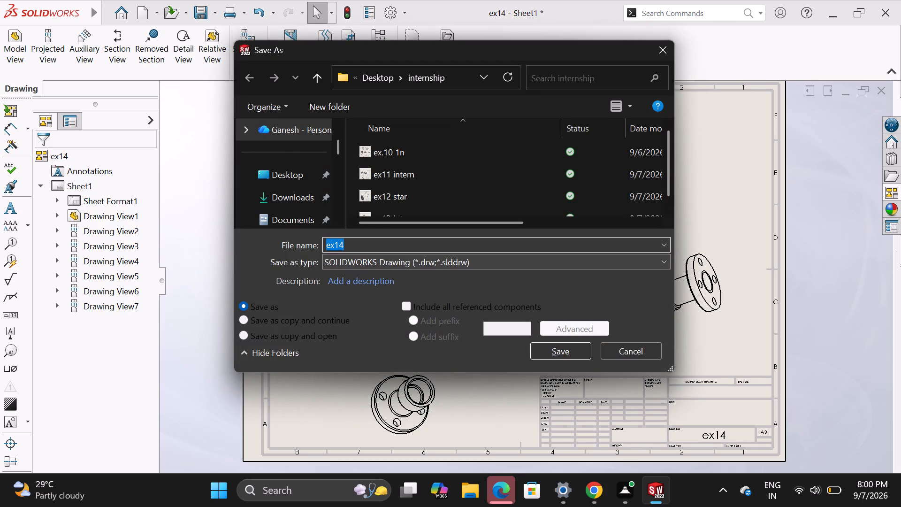
left_click(397, 242)
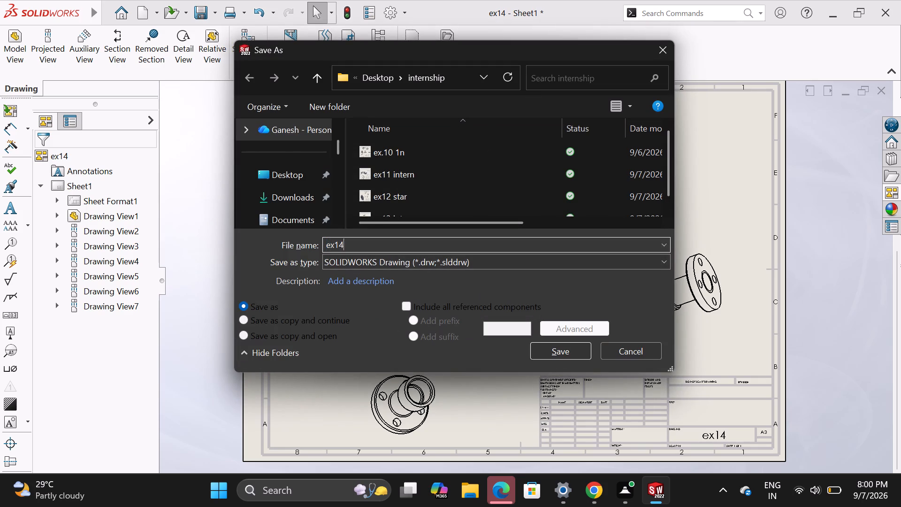
key("space")
type("intern")
key("Return")
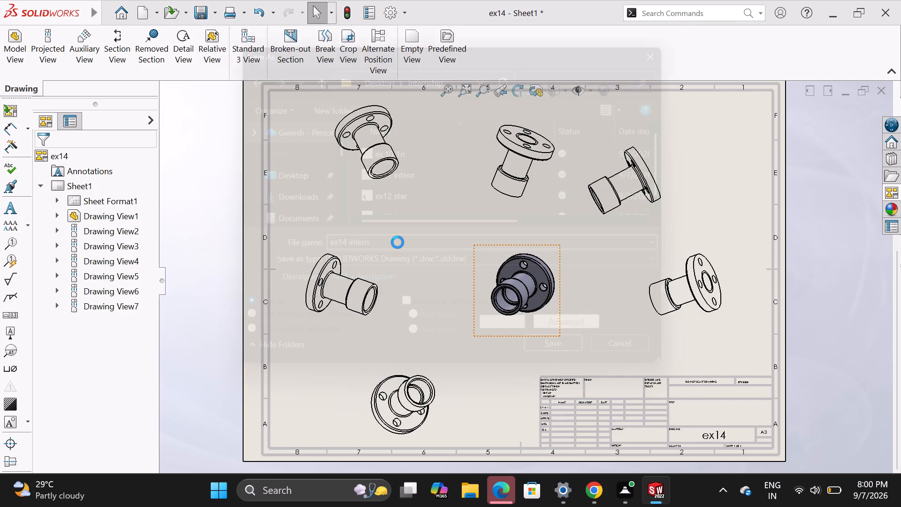